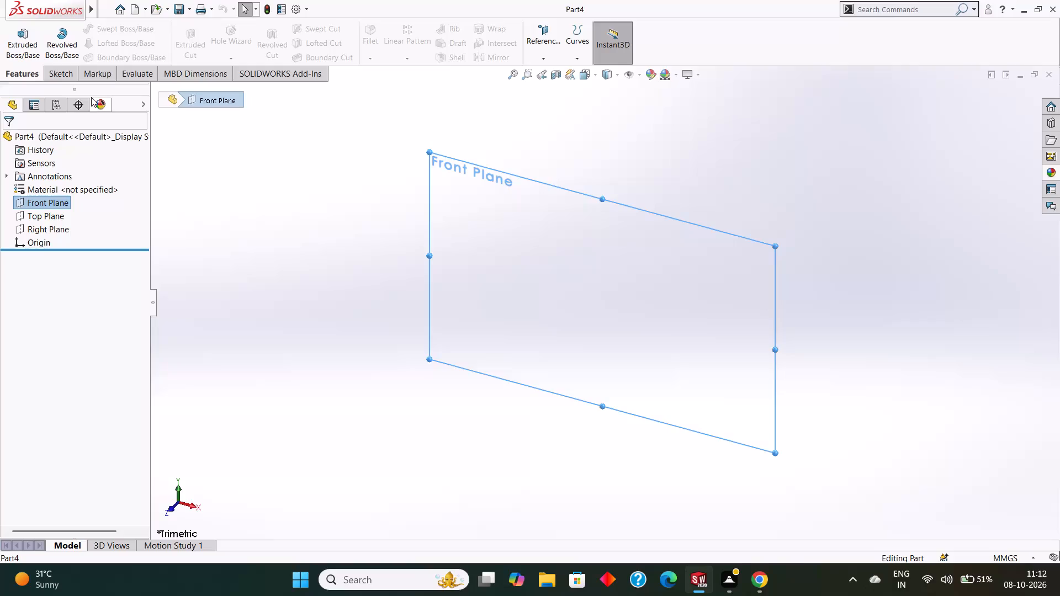
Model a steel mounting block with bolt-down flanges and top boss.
Sketch a closed rectangle of lines on the Front Plane starting at the origin, 116 mm wide and 70 mm high.
{"action": "left_click", "coordinate": [57, 72]}
{"action": "left_click", "coordinate": [100, 28]}
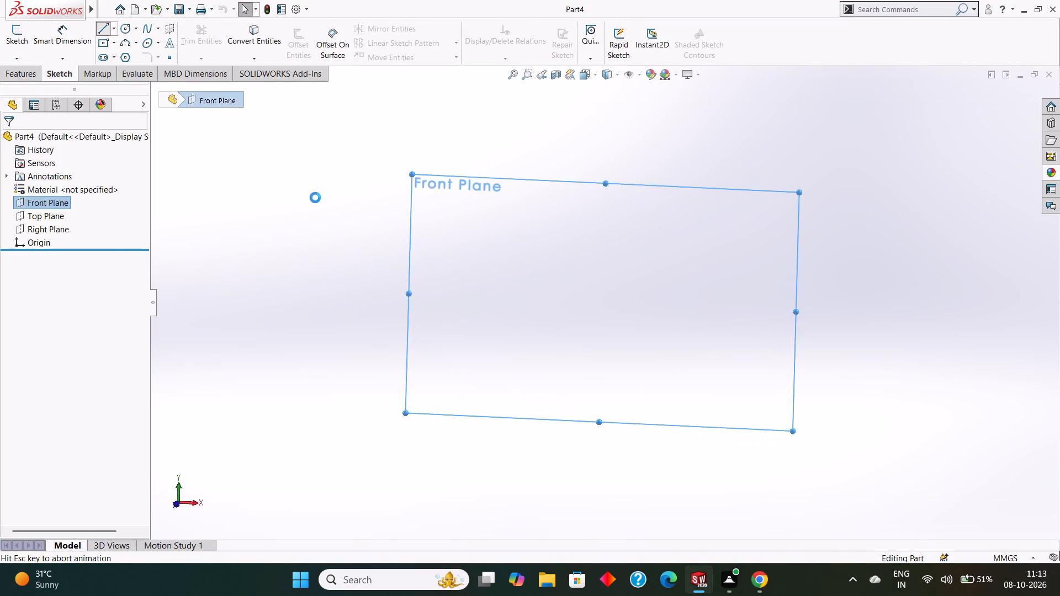
{"action": "left_click", "coordinate": [605, 303]}
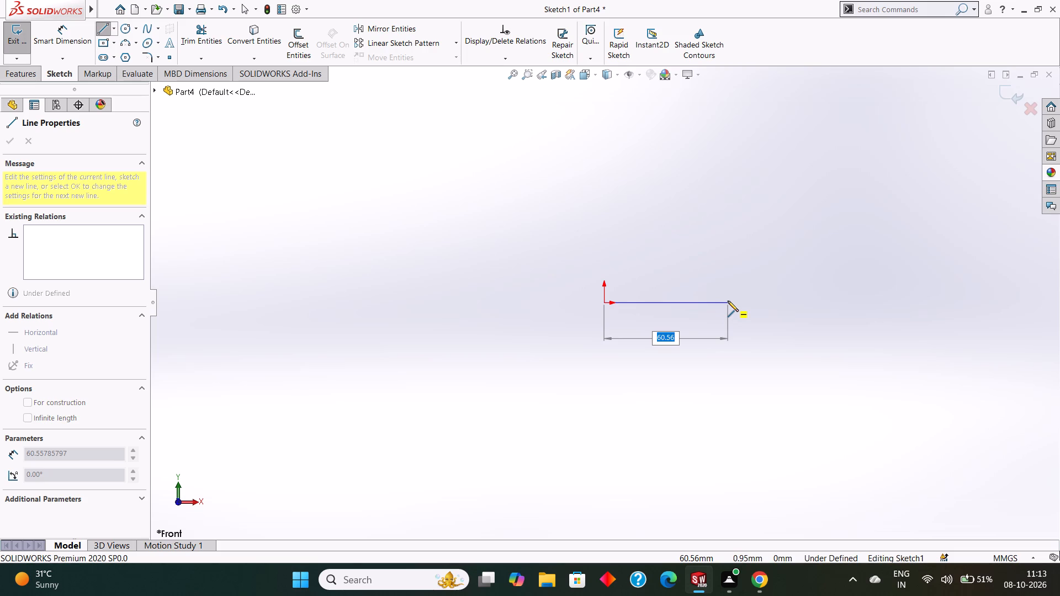
{"action": "type", "text": "116"}
{"action": "key", "text": "Return"}
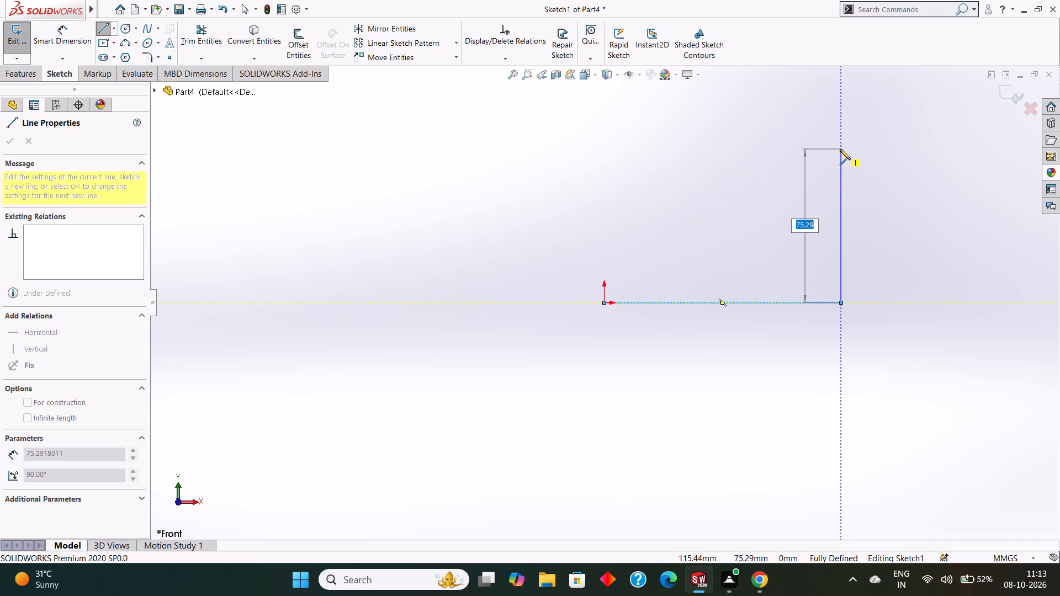
{"action": "type", "text": "70"}
{"action": "key", "text": "Return"}
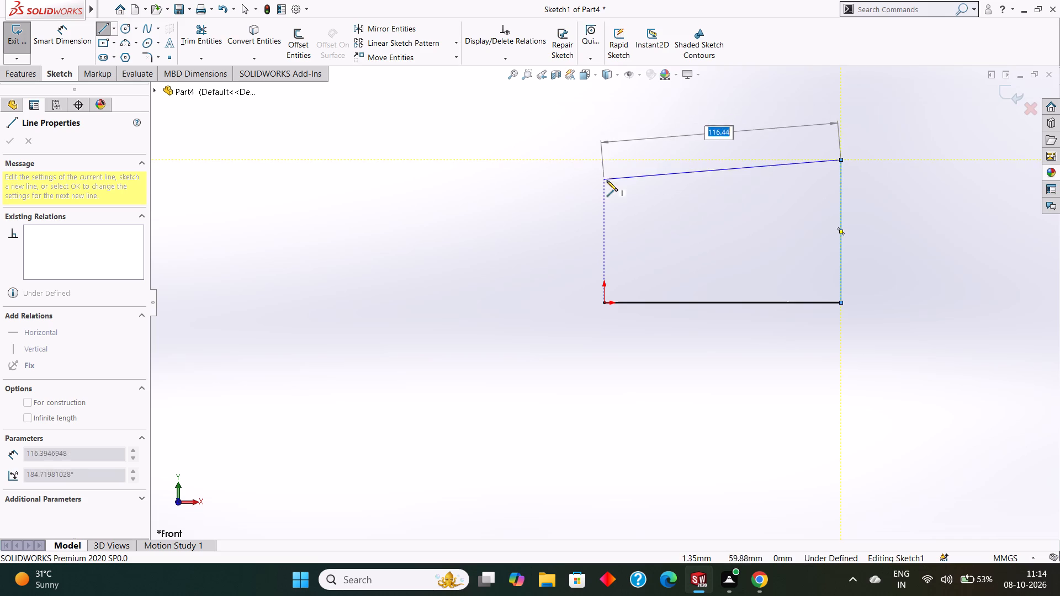
{"action": "left_click", "coordinate": [603, 161]}
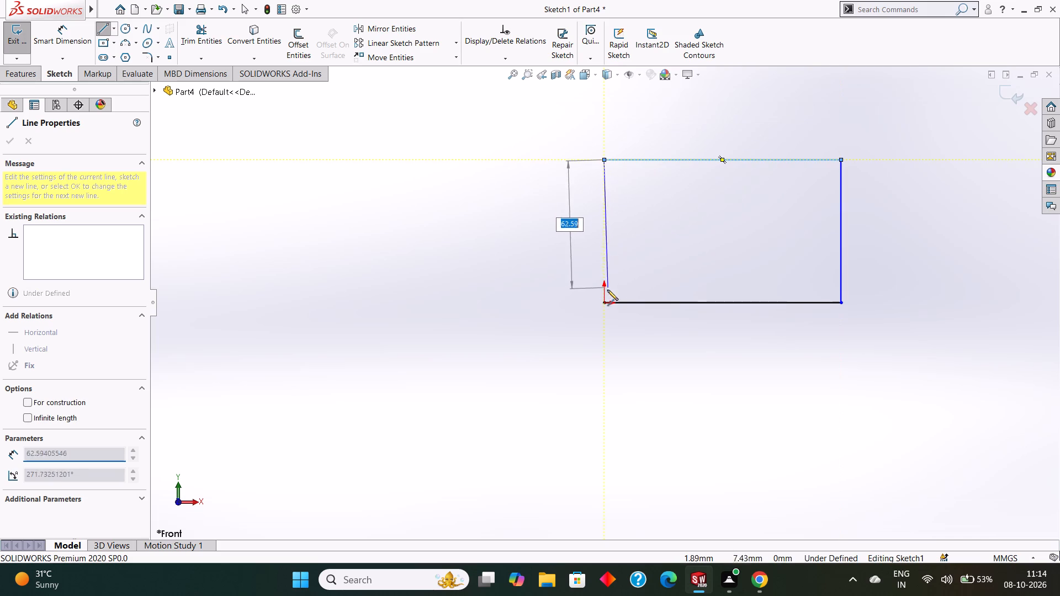
{"action": "left_click", "coordinate": [604, 301]}
{"action": "left_click", "coordinate": [7, 143]}
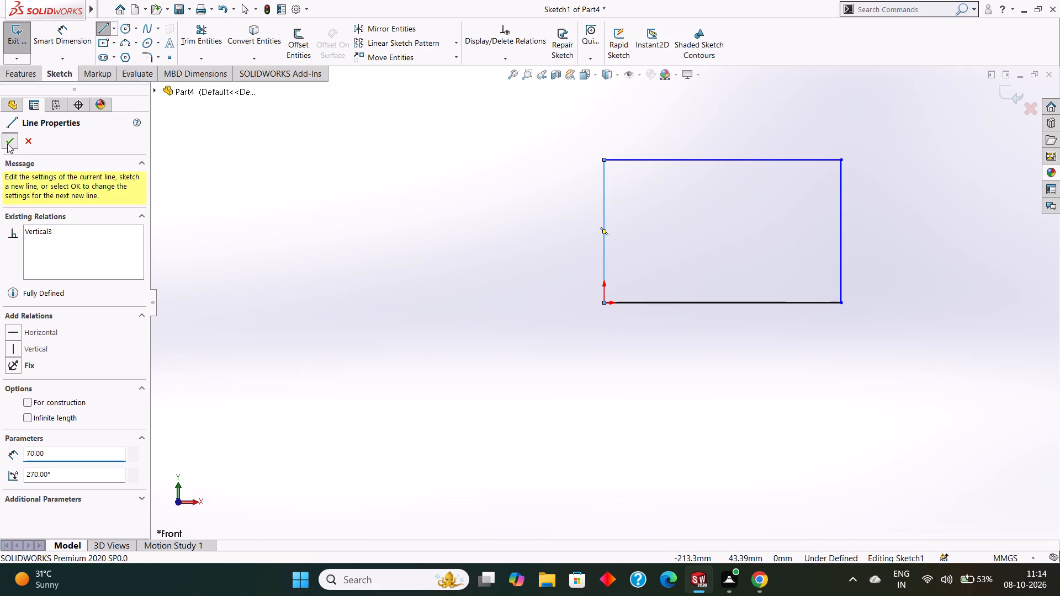
Dimension the rectangle's bottom edge as 116 mm and its left edge as 70 mm.
{"action": "left_click", "coordinate": [67, 34]}
{"action": "left_click", "coordinate": [698, 302]}
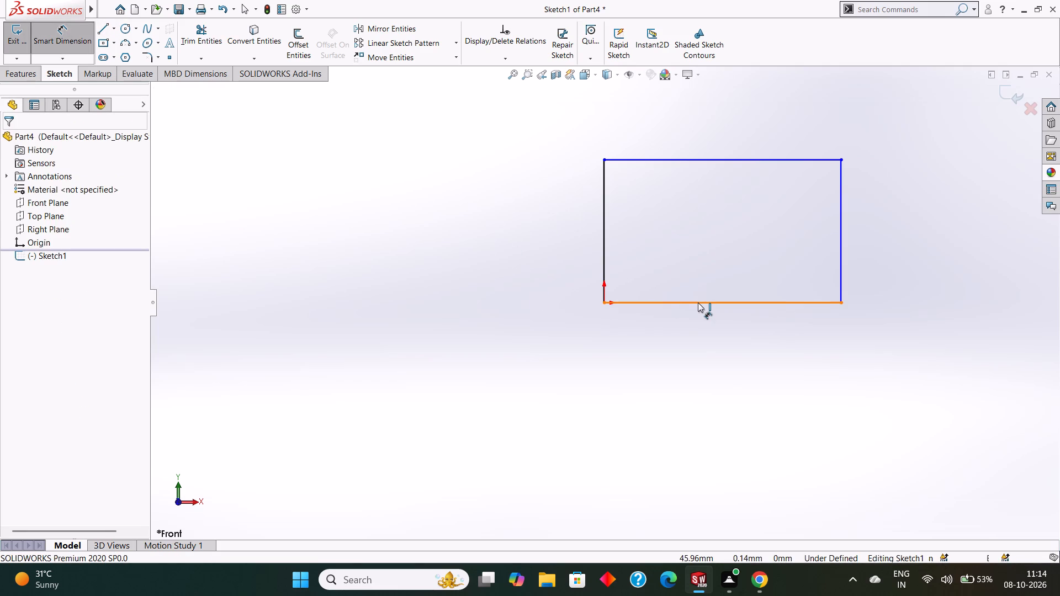
{"action": "left_click", "coordinate": [697, 351]}
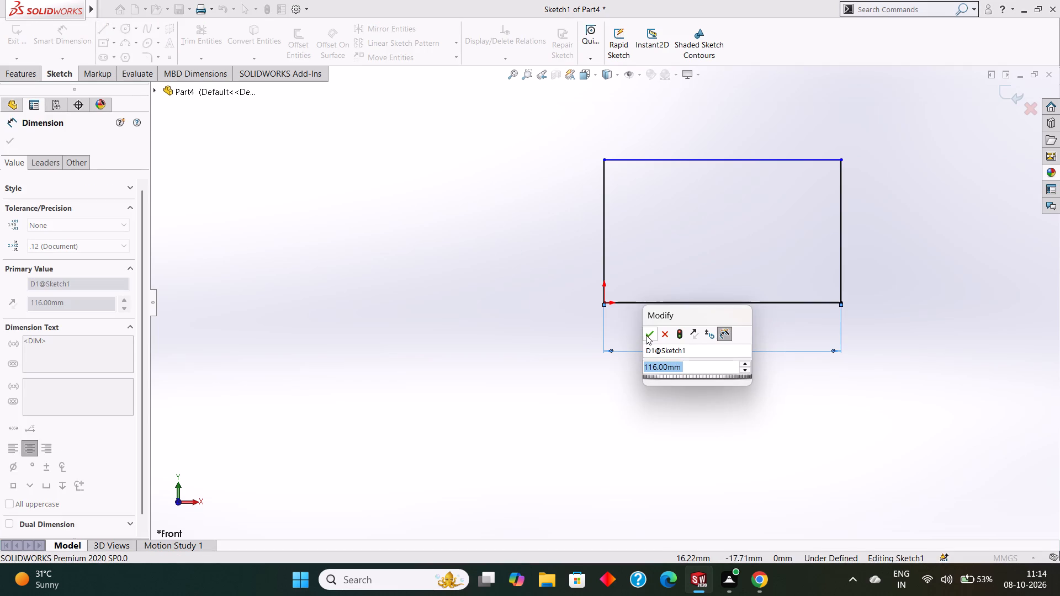
{"action": "left_click", "coordinate": [646, 335]}
{"action": "left_click", "coordinate": [603, 214]}
{"action": "left_click", "coordinate": [562, 217]}
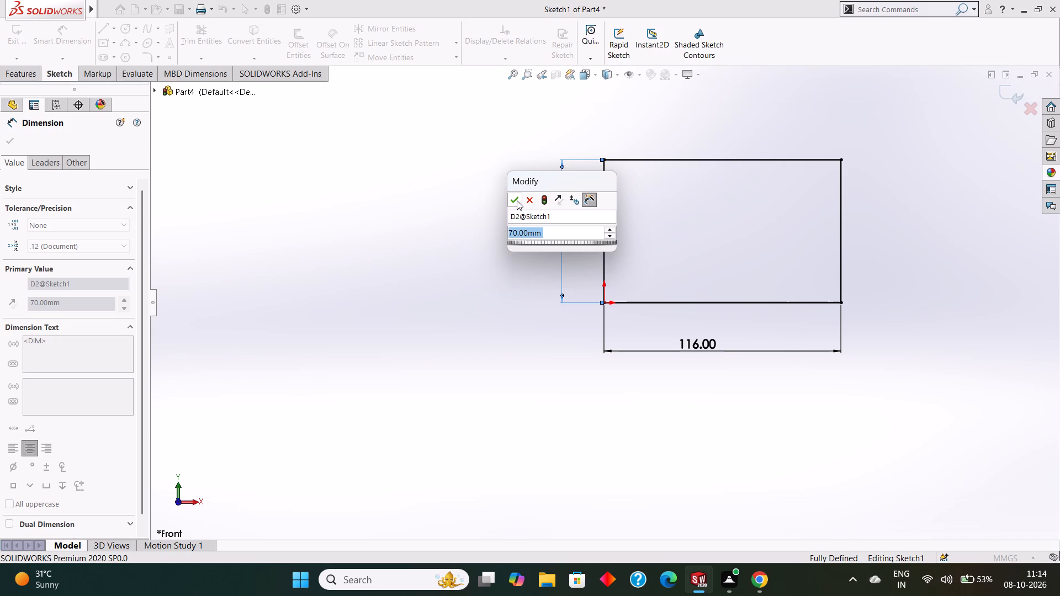
{"action": "left_click", "coordinate": [517, 200]}
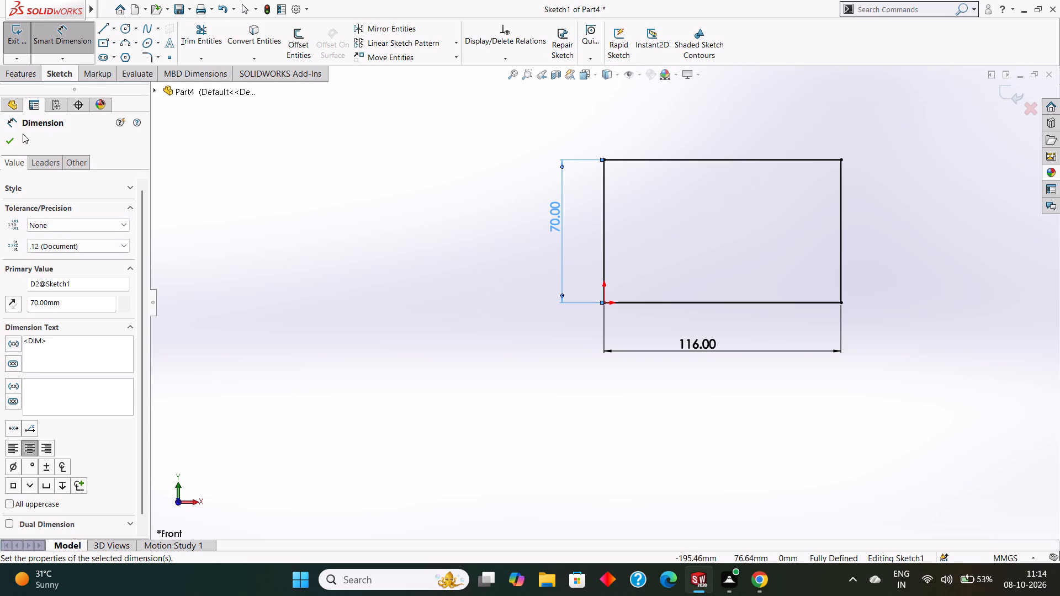
{"action": "left_click", "coordinate": [8, 140]}
Extrude the rectangle as a boss with a Blind depth of 96 mm.
{"action": "left_click", "coordinate": [22, 76]}
{"action": "left_click", "coordinate": [23, 50]}
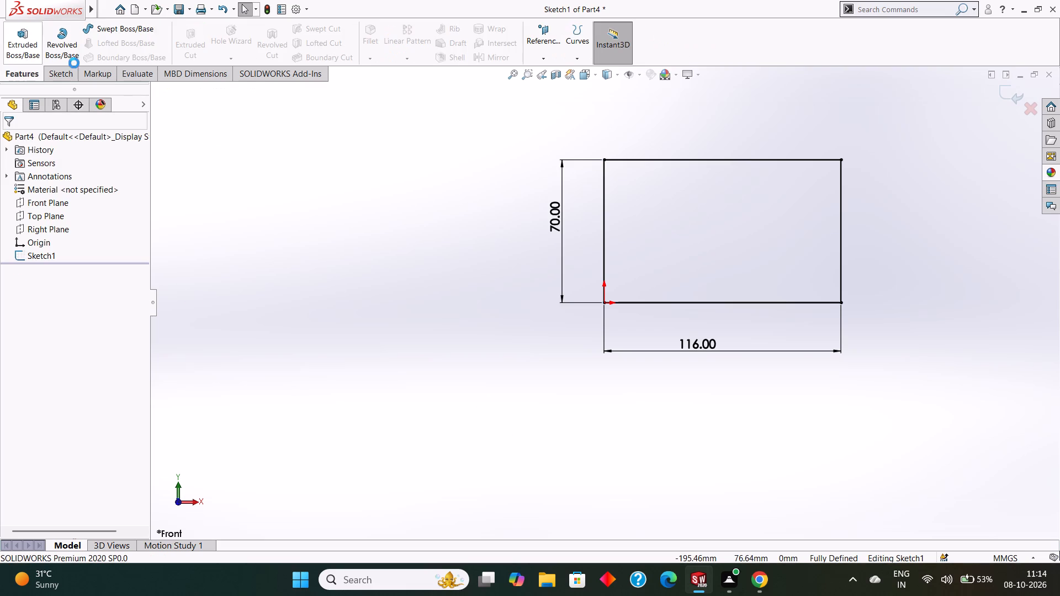
{"action": "scroll", "coordinate": [297, 260], "scroll_direction": "up", "scroll_amount": 1}
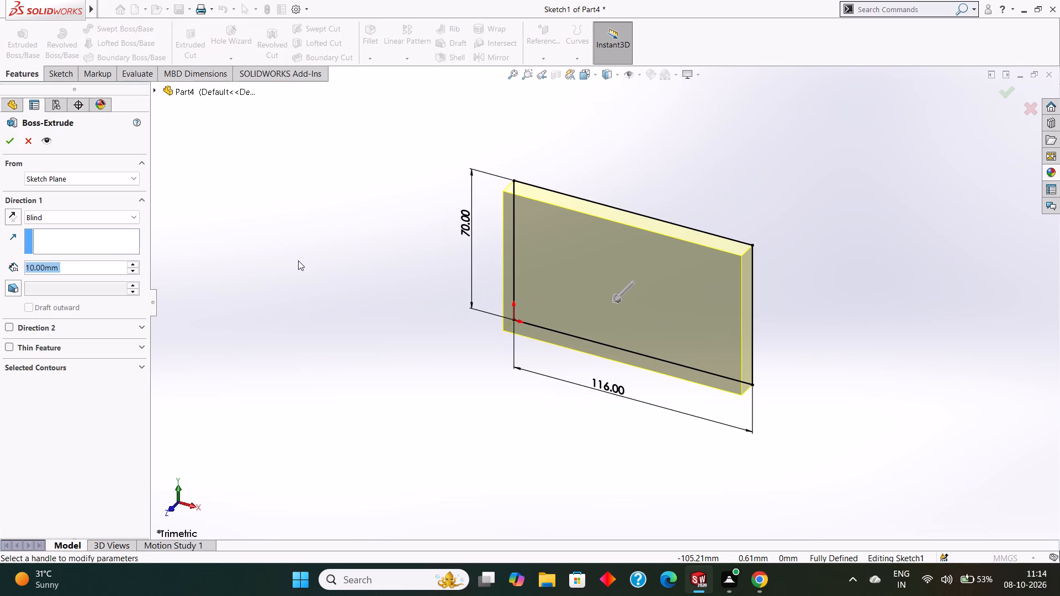
{"action": "scroll", "coordinate": [298, 260], "scroll_direction": "down", "scroll_amount": 1}
{"action": "scroll", "coordinate": [298, 260], "scroll_direction": "up", "scroll_amount": 2}
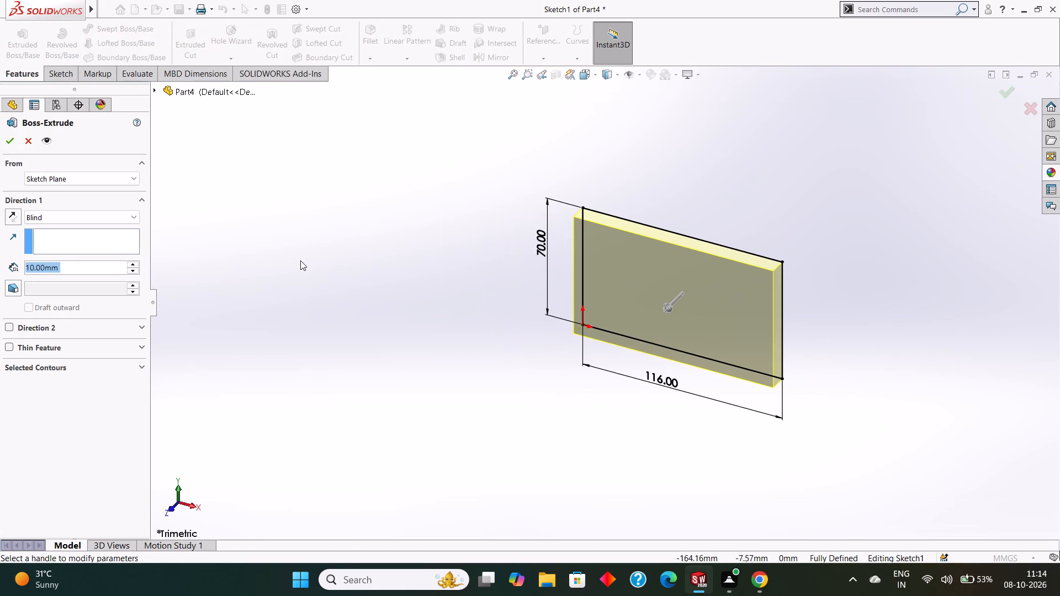
{"action": "scroll", "coordinate": [327, 261], "scroll_direction": "down", "scroll_amount": 1}
{"action": "scroll", "coordinate": [327, 261], "scroll_direction": "up", "scroll_amount": 1}
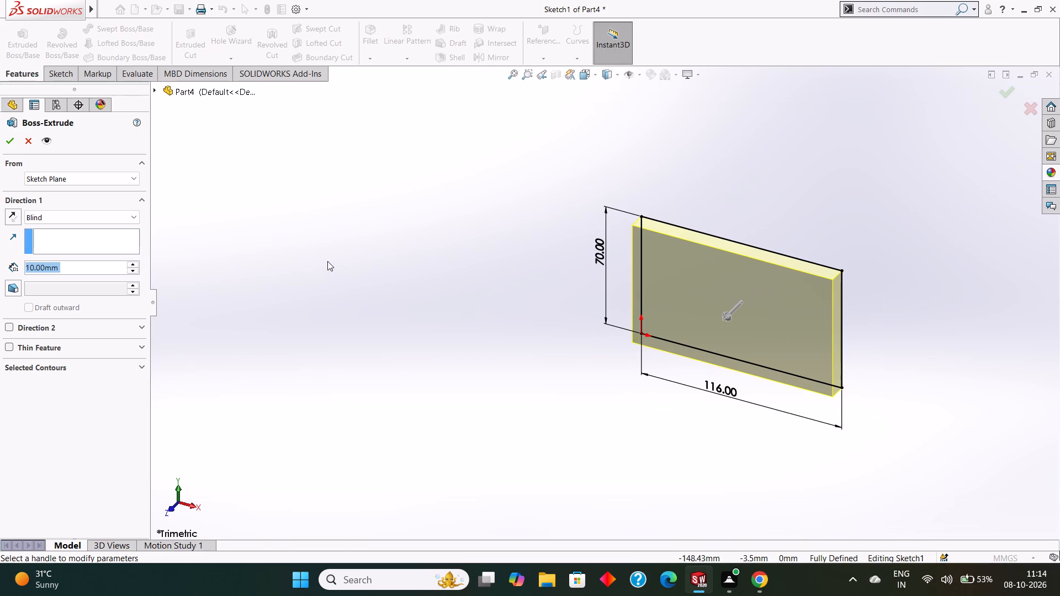
{"action": "scroll", "coordinate": [327, 261], "scroll_direction": "up", "scroll_amount": 1}
{"action": "scroll", "coordinate": [327, 262], "scroll_direction": "down", "scroll_amount": 1}
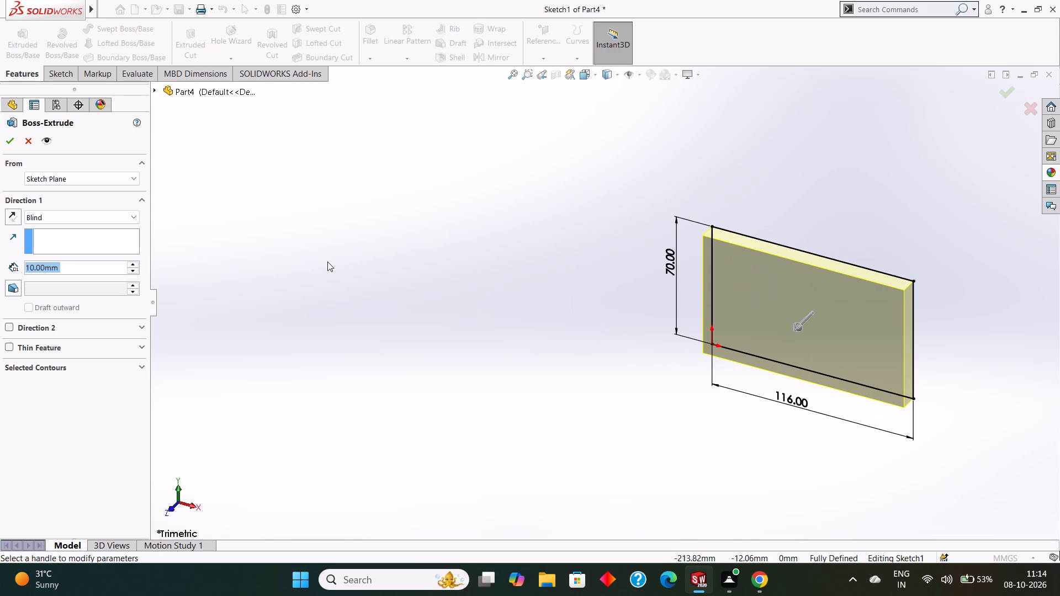
{"action": "scroll", "coordinate": [324, 262], "scroll_direction": "up", "scroll_amount": 3}
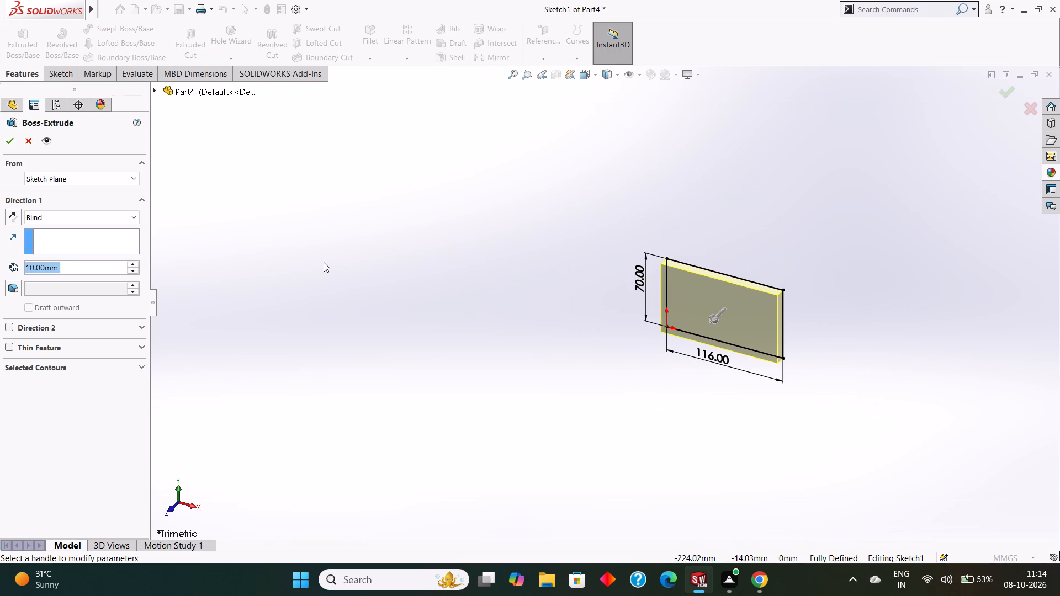
{"action": "scroll", "coordinate": [324, 262], "scroll_direction": "down", "scroll_amount": 1}
{"action": "scroll", "coordinate": [324, 262], "scroll_direction": "up", "scroll_amount": 1}
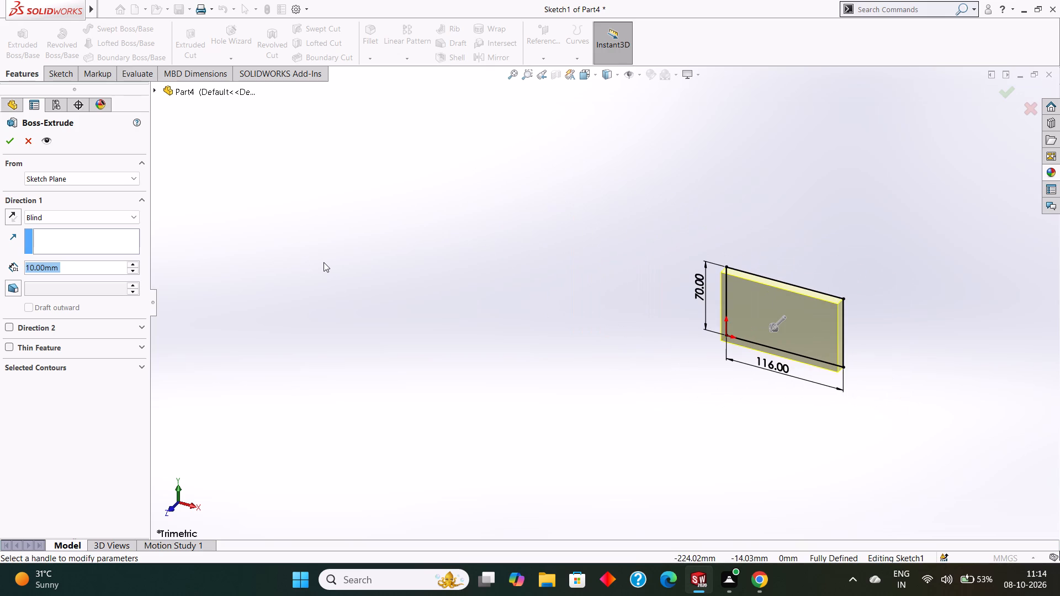
{"action": "scroll", "coordinate": [322, 263], "scroll_direction": "down", "scroll_amount": 1}
{"action": "scroll", "coordinate": [321, 263], "scroll_direction": "up", "scroll_amount": 1}
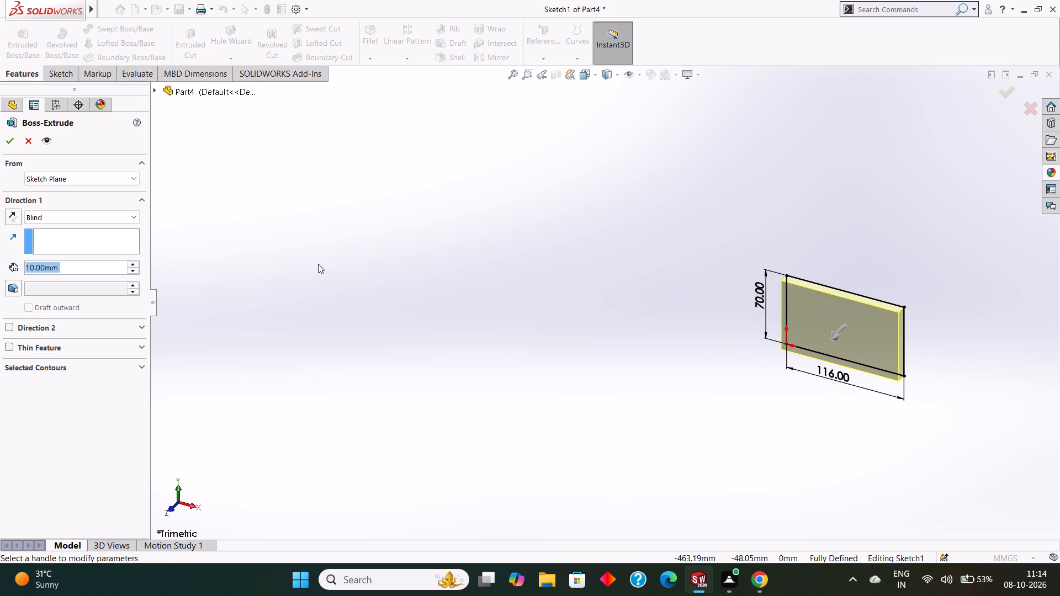
{"action": "scroll", "coordinate": [317, 264], "scroll_direction": "down", "scroll_amount": 1}
{"action": "scroll", "coordinate": [317, 264], "scroll_direction": "up", "scroll_amount": 2}
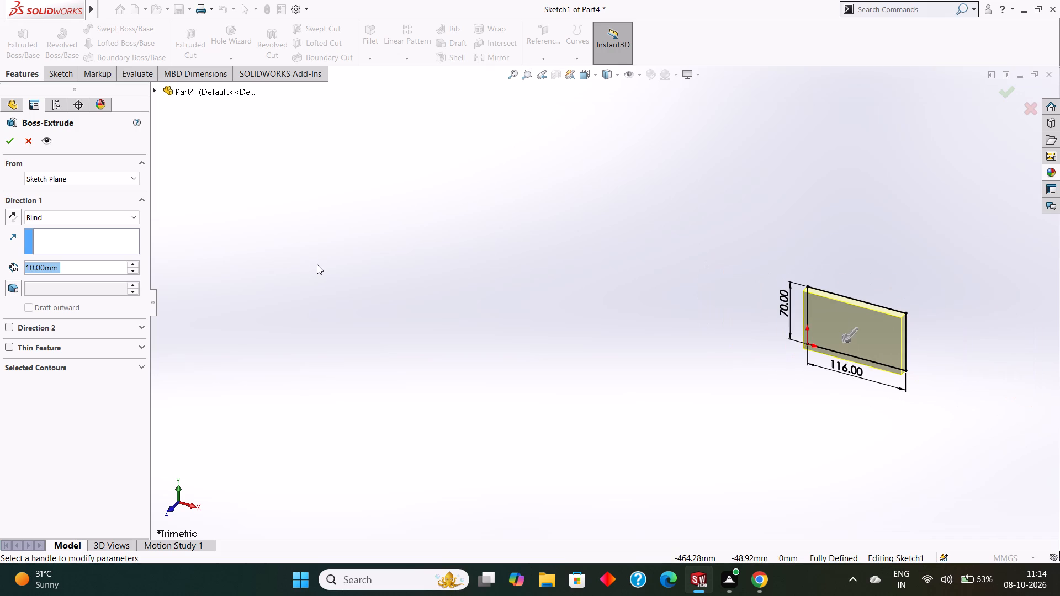
{"action": "scroll", "coordinate": [317, 264], "scroll_direction": "up", "scroll_amount": 3}
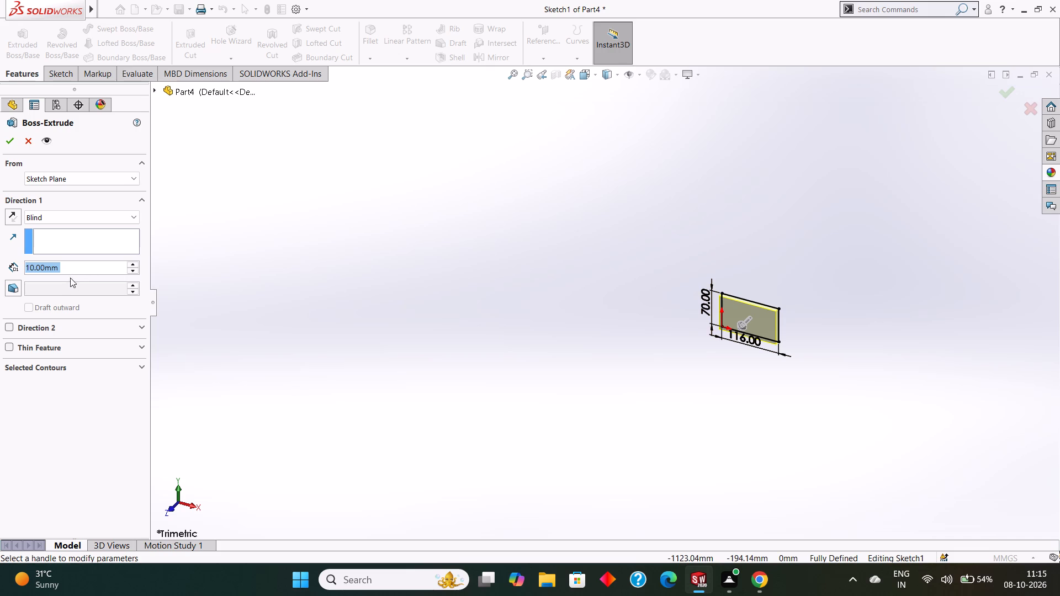
{"action": "type", "text": "96"}
{"action": "key", "text": "Return"}
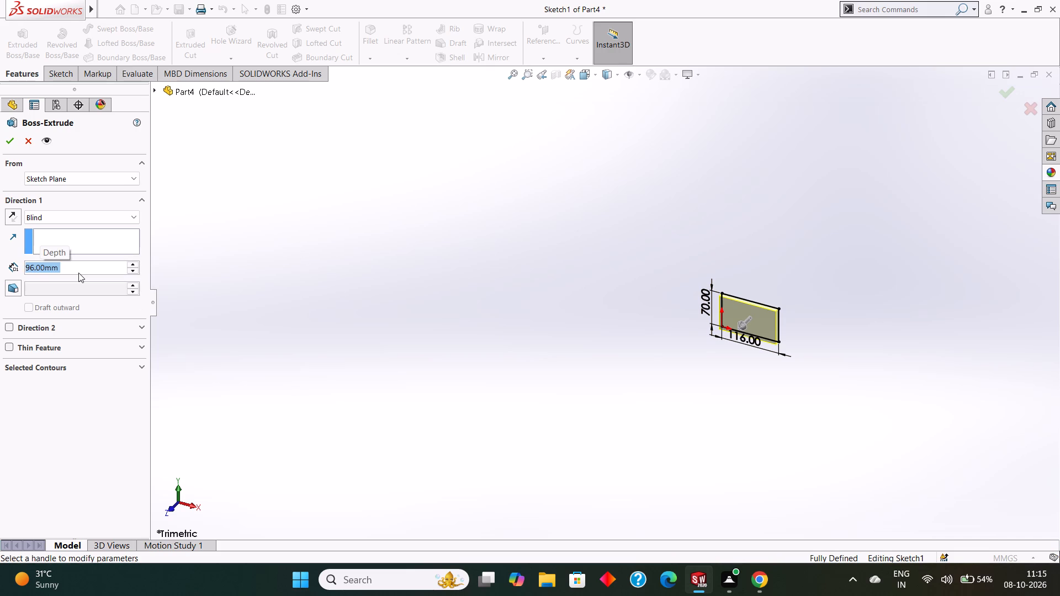
{"action": "left_click", "coordinate": [11, 141]}
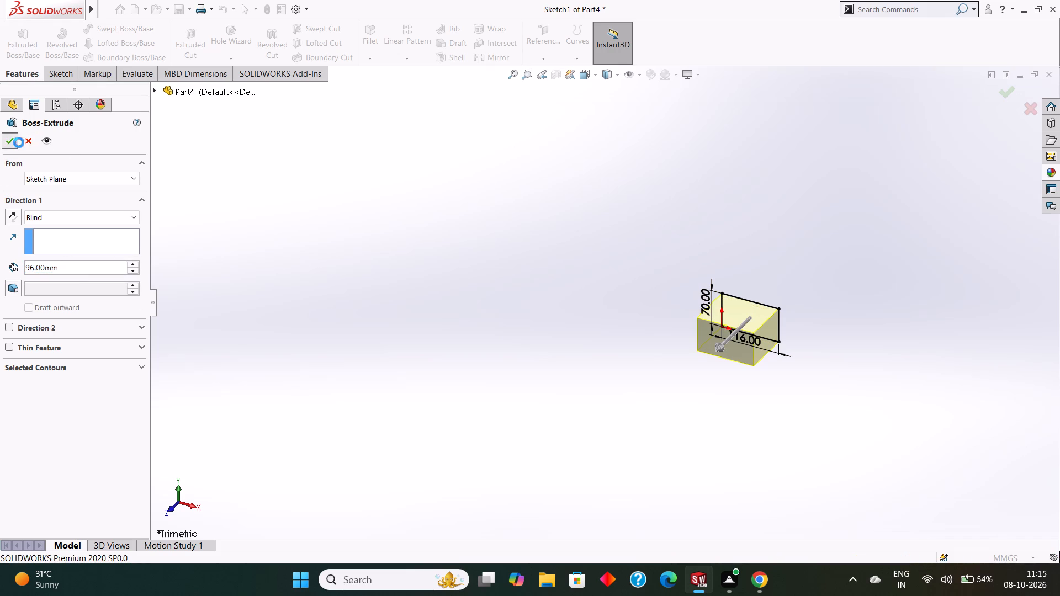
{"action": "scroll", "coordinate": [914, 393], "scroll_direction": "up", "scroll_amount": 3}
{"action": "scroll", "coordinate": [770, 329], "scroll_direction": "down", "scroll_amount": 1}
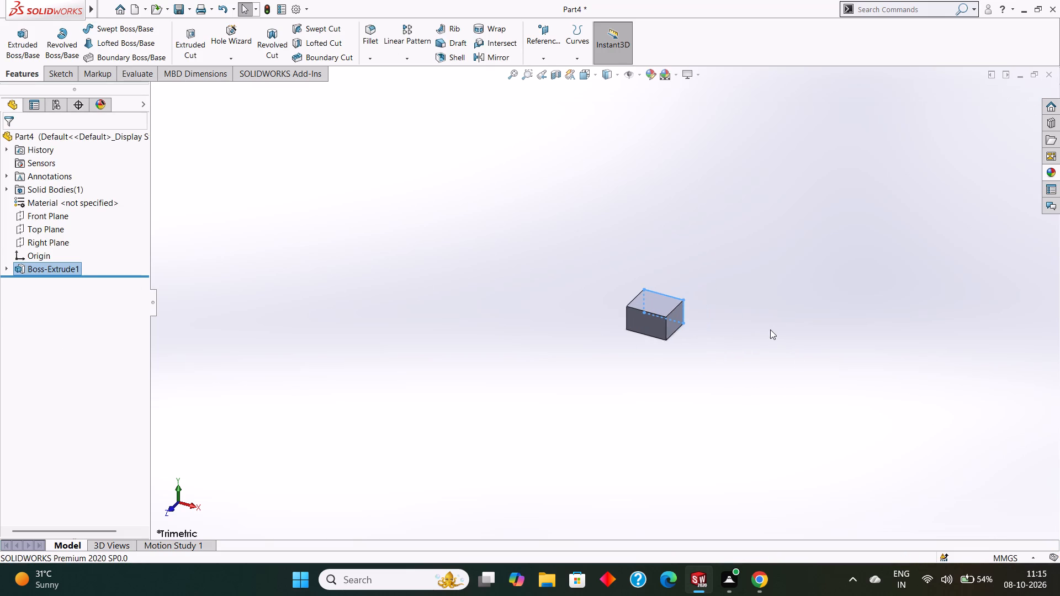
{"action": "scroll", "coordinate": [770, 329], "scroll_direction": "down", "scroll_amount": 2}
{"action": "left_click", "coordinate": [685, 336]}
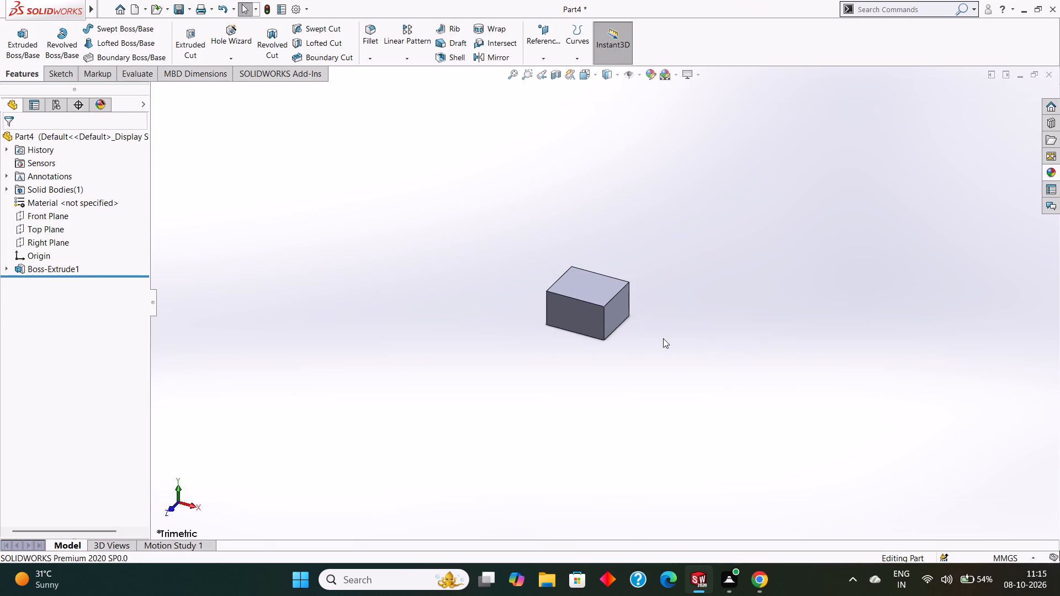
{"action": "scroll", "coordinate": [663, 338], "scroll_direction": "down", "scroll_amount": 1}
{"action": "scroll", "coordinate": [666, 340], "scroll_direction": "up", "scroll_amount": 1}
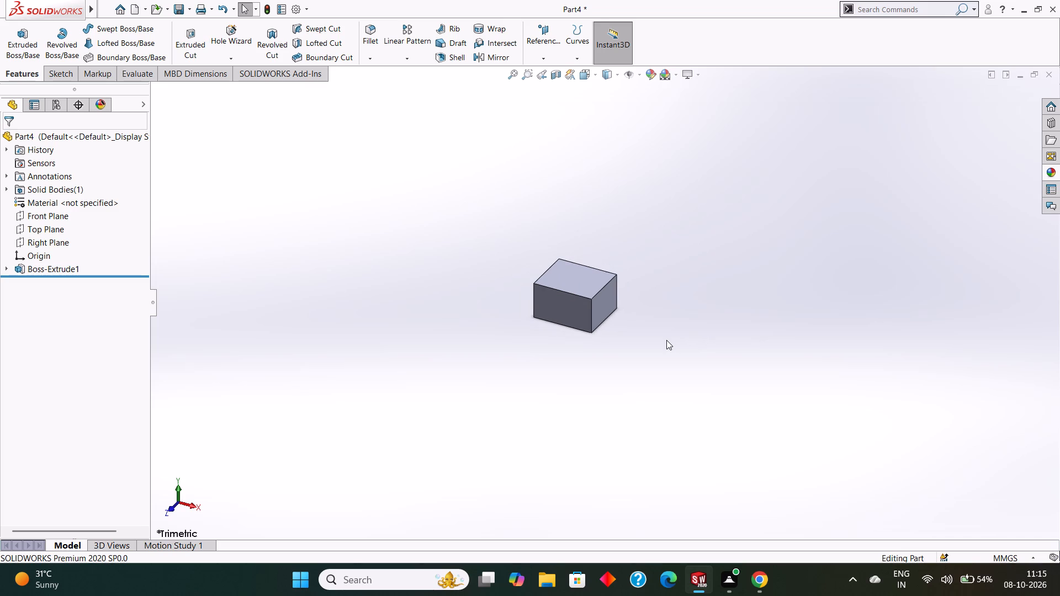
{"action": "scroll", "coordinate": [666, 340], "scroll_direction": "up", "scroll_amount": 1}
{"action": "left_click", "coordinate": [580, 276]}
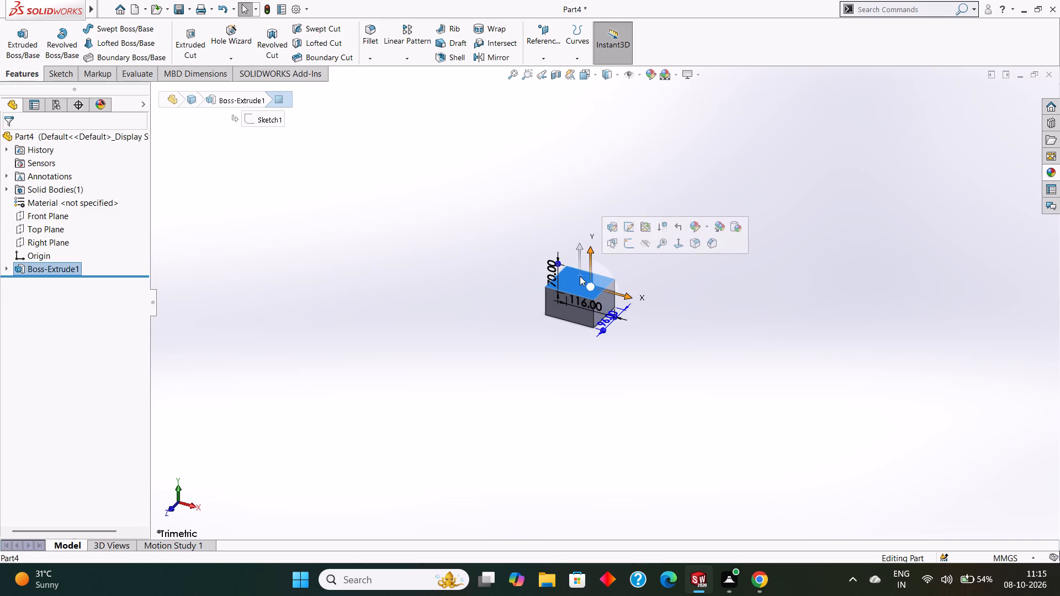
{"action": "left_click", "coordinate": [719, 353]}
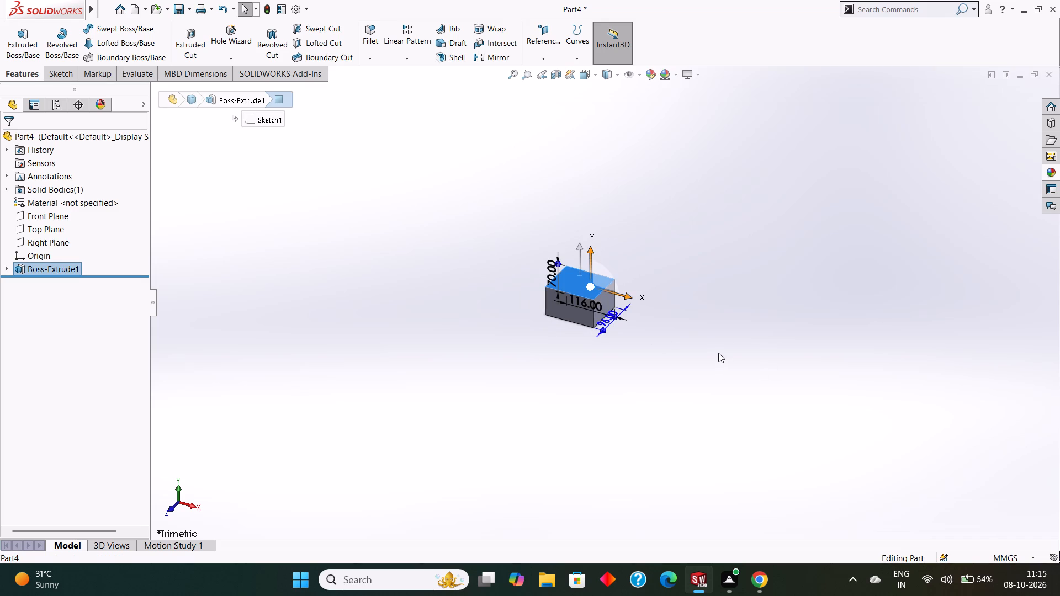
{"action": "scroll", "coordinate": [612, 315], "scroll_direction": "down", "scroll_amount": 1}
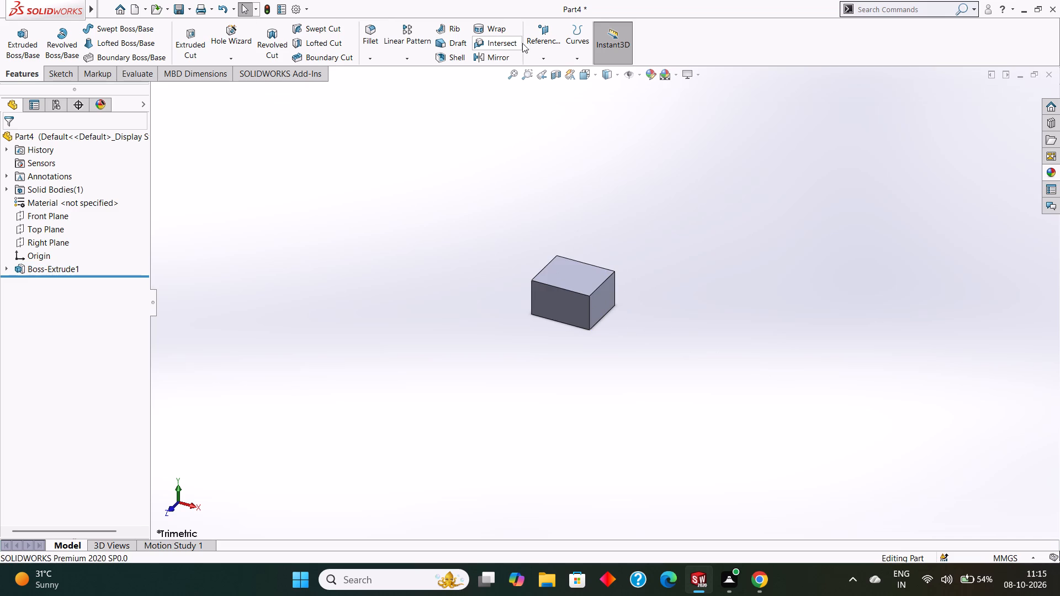
Create a reference plane parallel to the Top Plane with an offset distance of 0 mm.
{"action": "left_click", "coordinate": [547, 55]}
{"action": "left_click", "coordinate": [545, 68]}
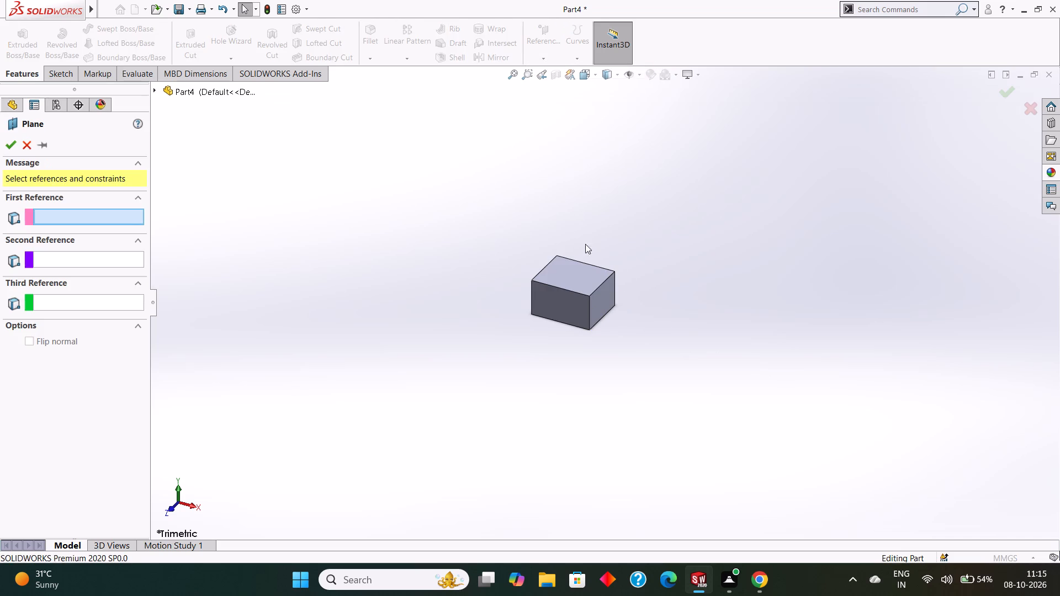
{"action": "left_click", "coordinate": [159, 89]}
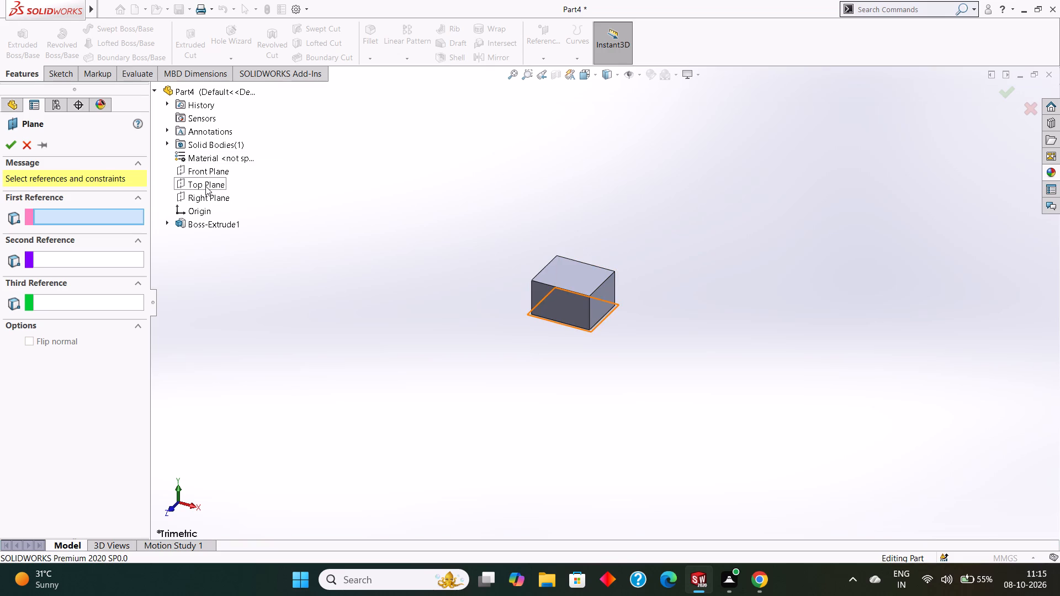
{"action": "left_click", "coordinate": [205, 185]}
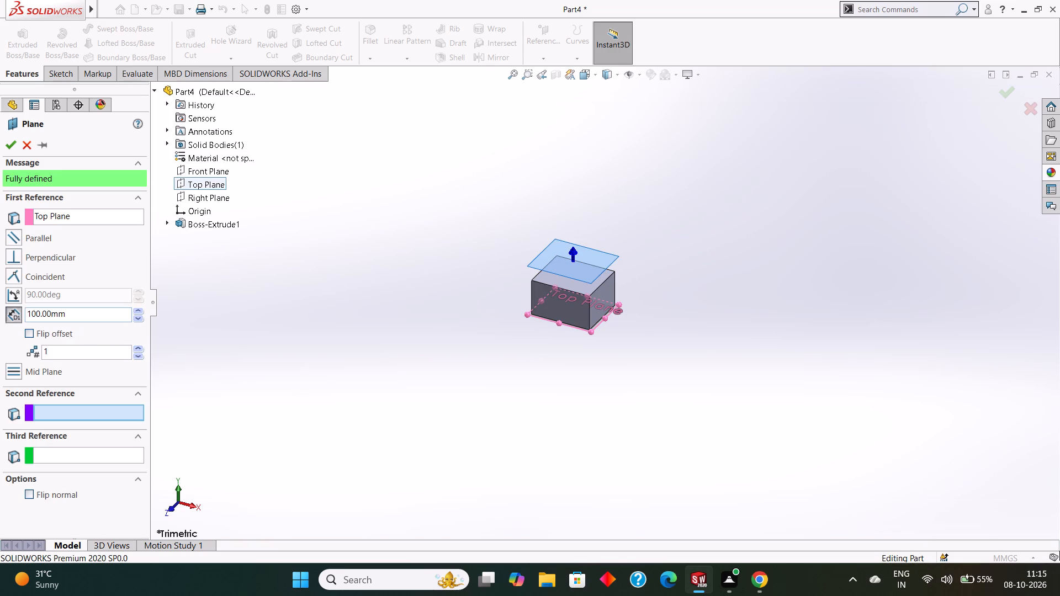
{"action": "left_click_drag", "start_coordinate": [81, 316], "coordinate": [100, 316]}
{"action": "left_click_drag", "start_coordinate": [97, 312], "coordinate": [15, 311]}
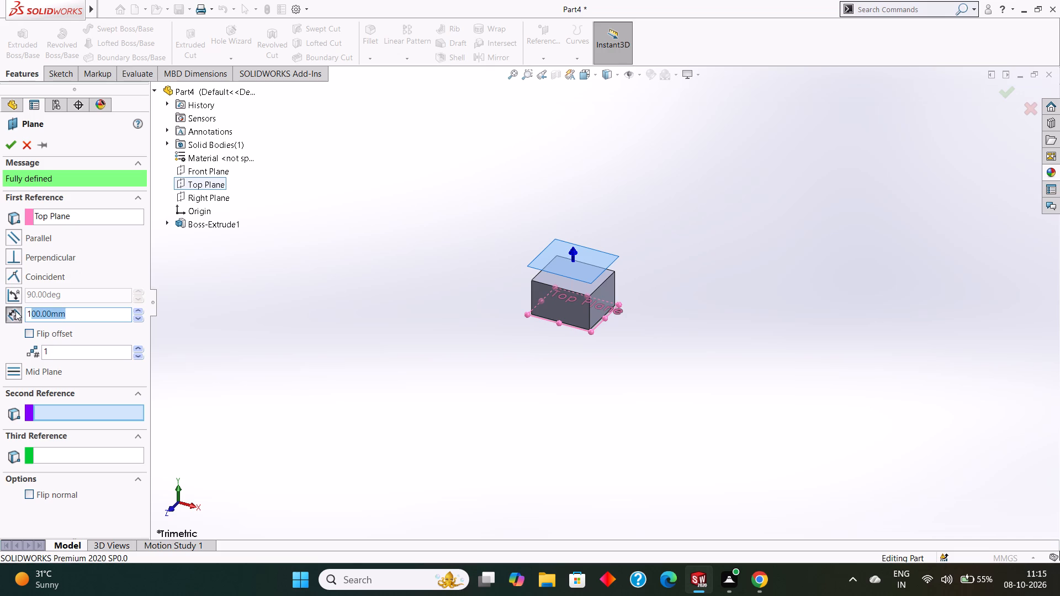
{"action": "key", "text": "0"}
{"action": "key", "text": "Return"}
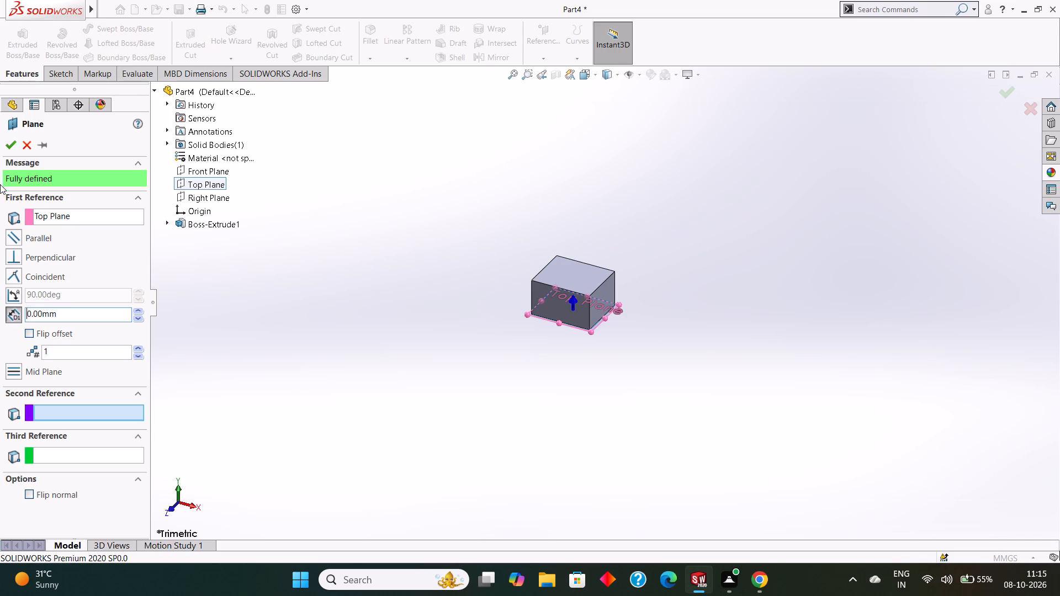
{"action": "left_click", "coordinate": [6, 141]}
Open a new sketch on the reference plane at the block's base.
{"action": "scroll", "coordinate": [594, 294], "scroll_direction": "down", "scroll_amount": 4}
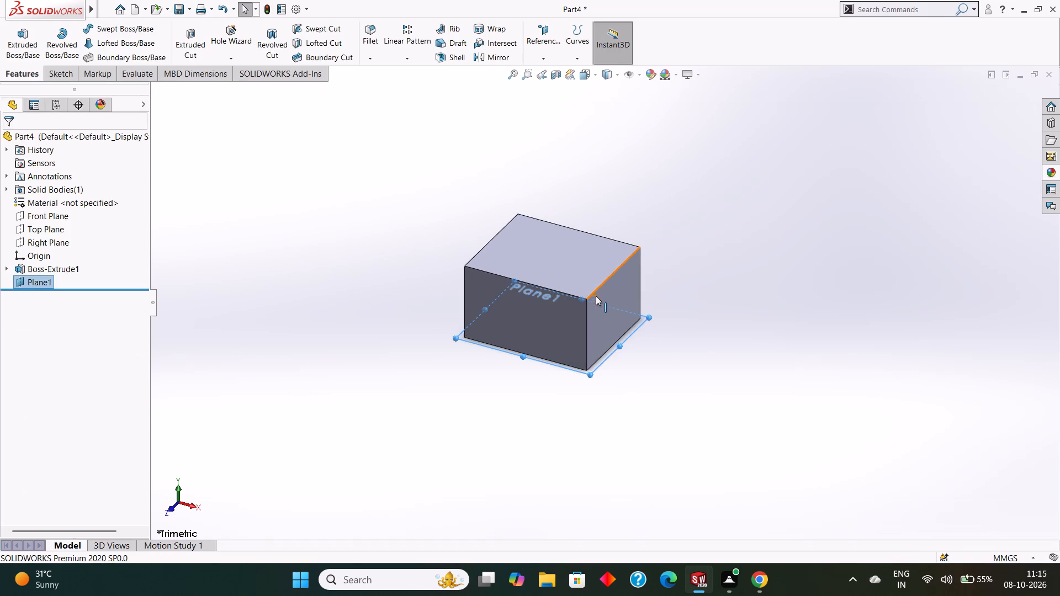
{"action": "left_click", "coordinate": [762, 273]}
{"action": "scroll", "coordinate": [661, 328], "scroll_direction": "down", "scroll_amount": 4}
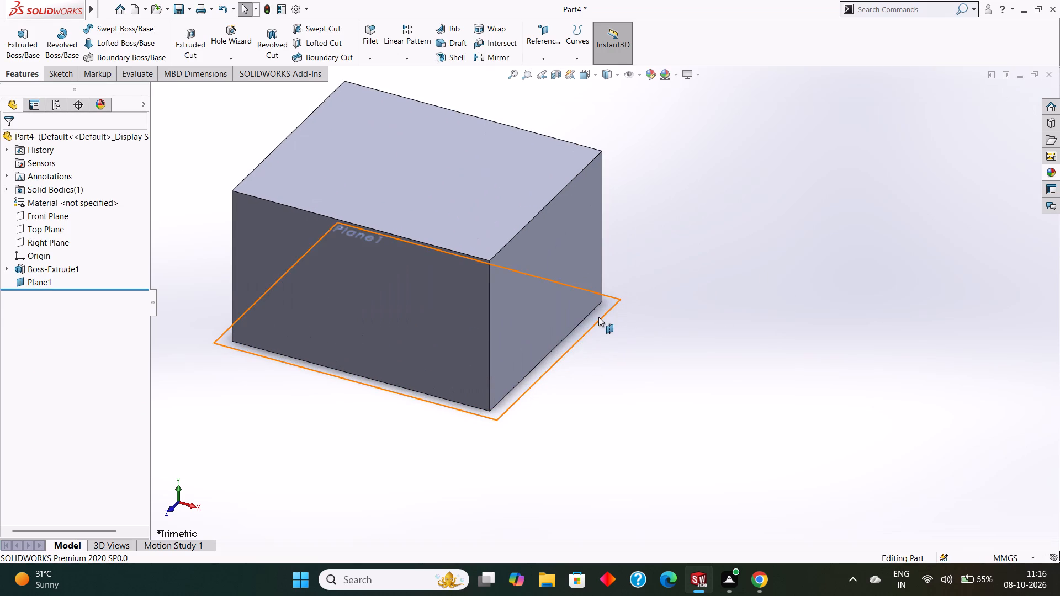
{"action": "left_click", "coordinate": [598, 317]}
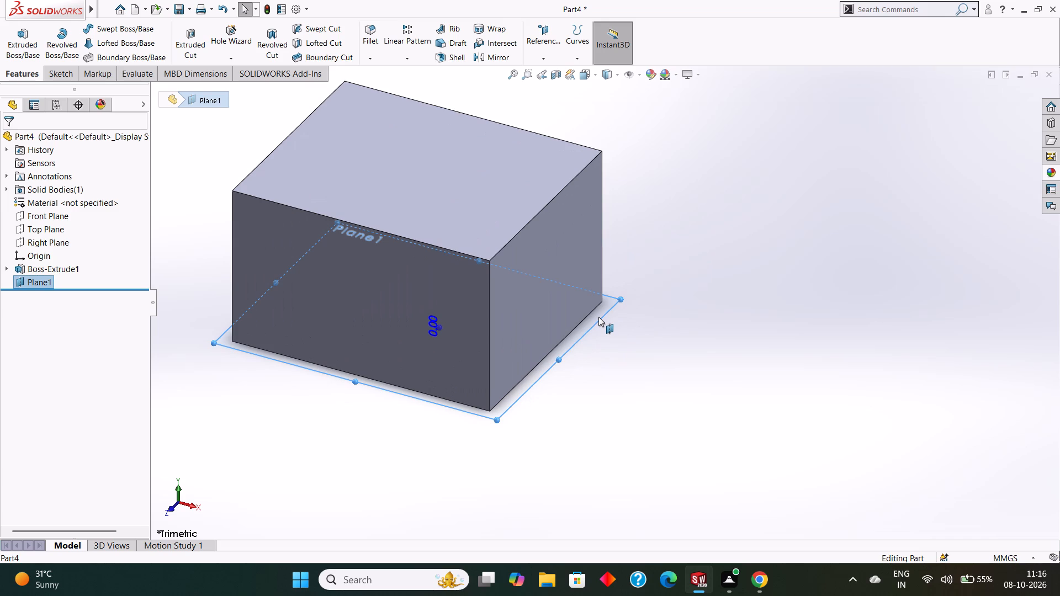
{"action": "key", "text": "ctrl+8"}
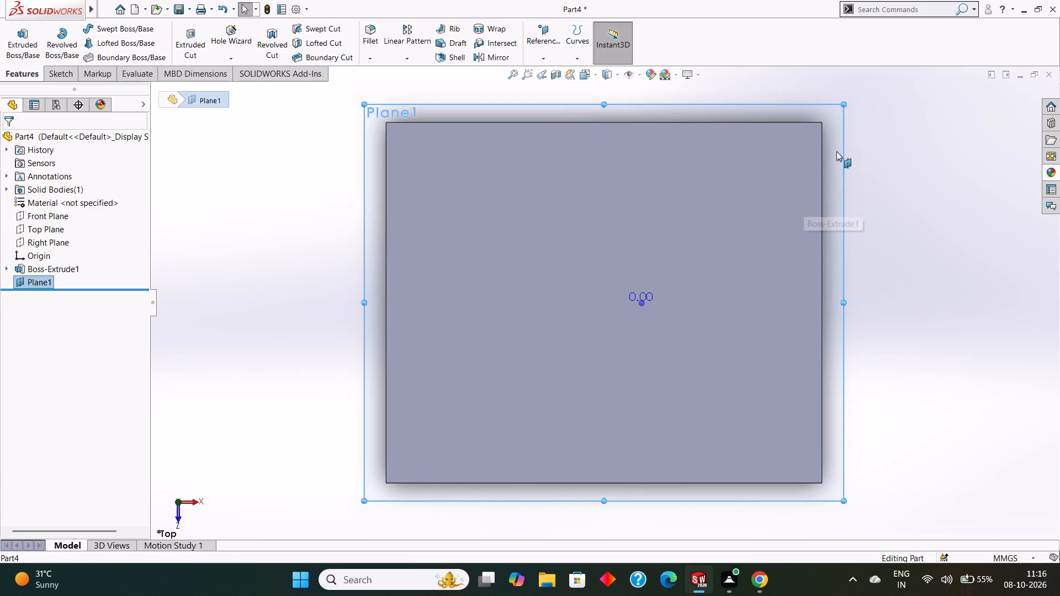
{"action": "right_click", "coordinate": [836, 147]}
{"action": "left_click", "coordinate": [862, 132]}
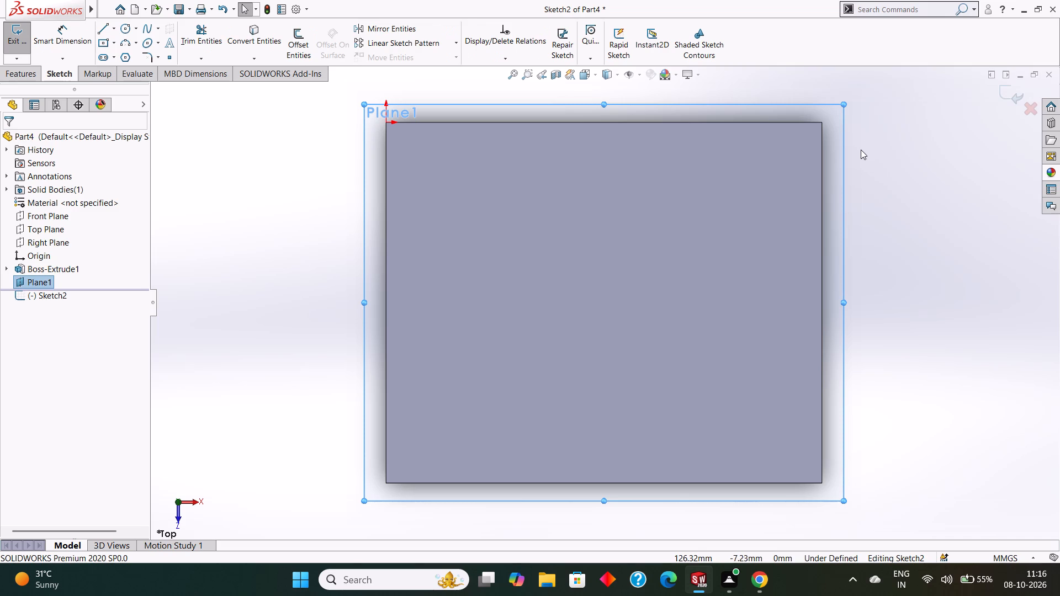
Sketch two concentric circles of radius 25 mm and 10 mm beyond the block's +X side, centred level with its mid-depth.
{"action": "scroll", "coordinate": [847, 216], "scroll_direction": "up", "scroll_amount": 1}
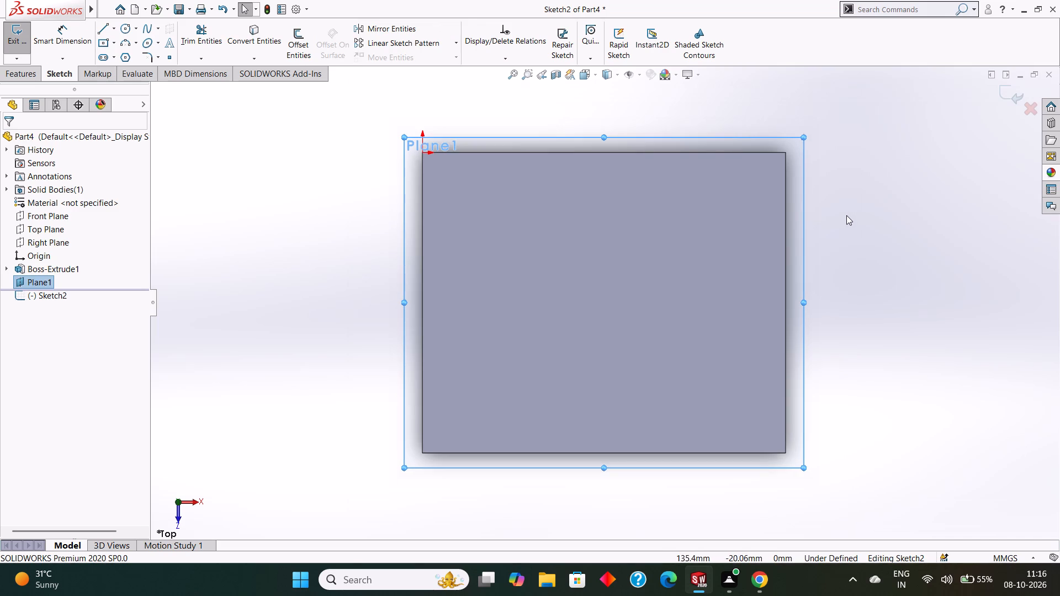
{"action": "scroll", "coordinate": [790, 222], "scroll_direction": "down", "scroll_amount": 2}
{"action": "scroll", "coordinate": [824, 216], "scroll_direction": "up", "scroll_amount": 3}
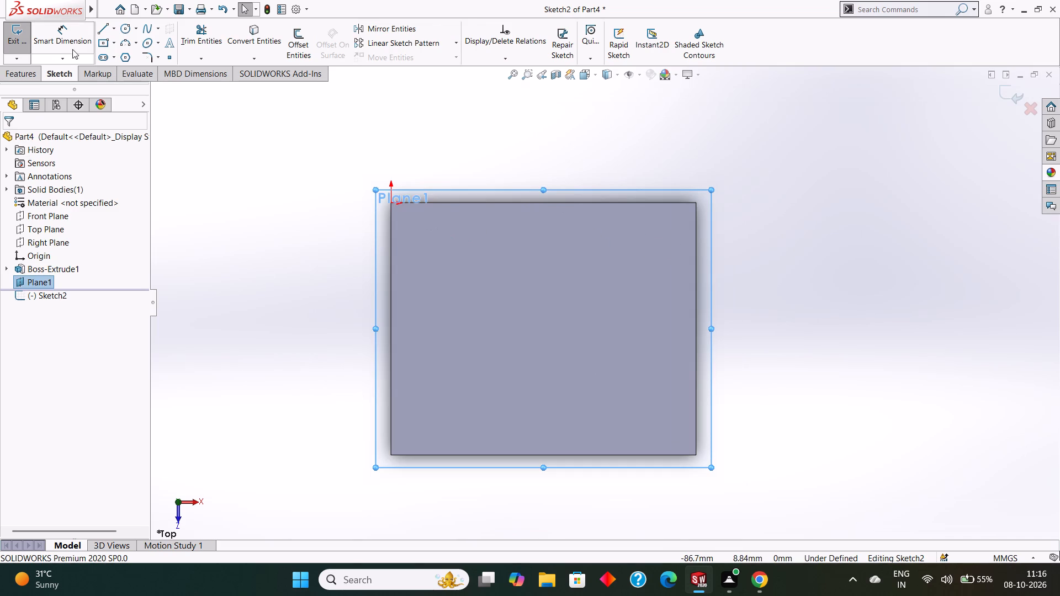
{"action": "left_click", "coordinate": [123, 26]}
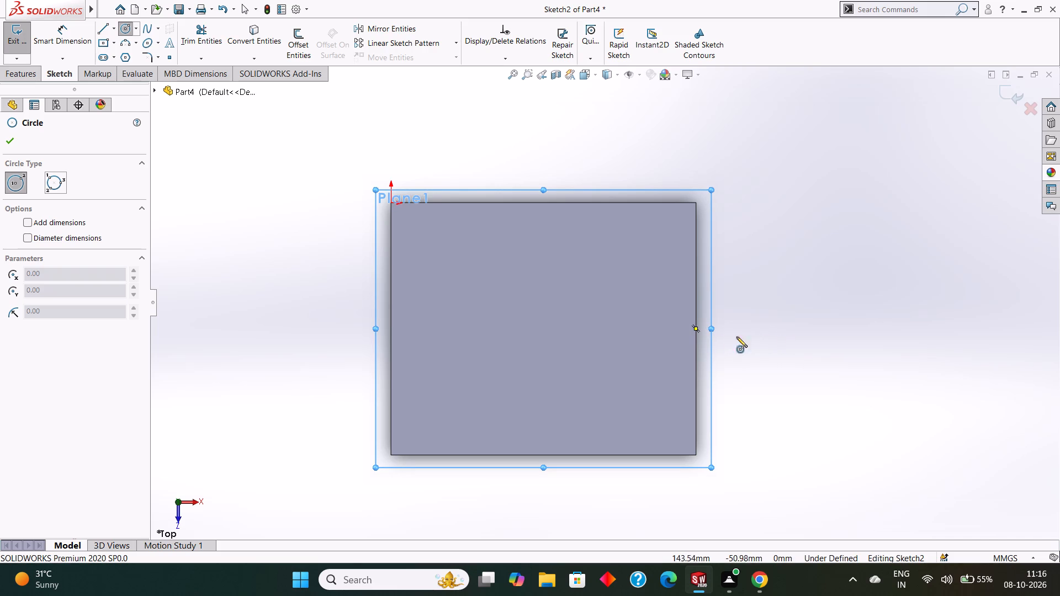
{"action": "left_click", "coordinate": [770, 329]}
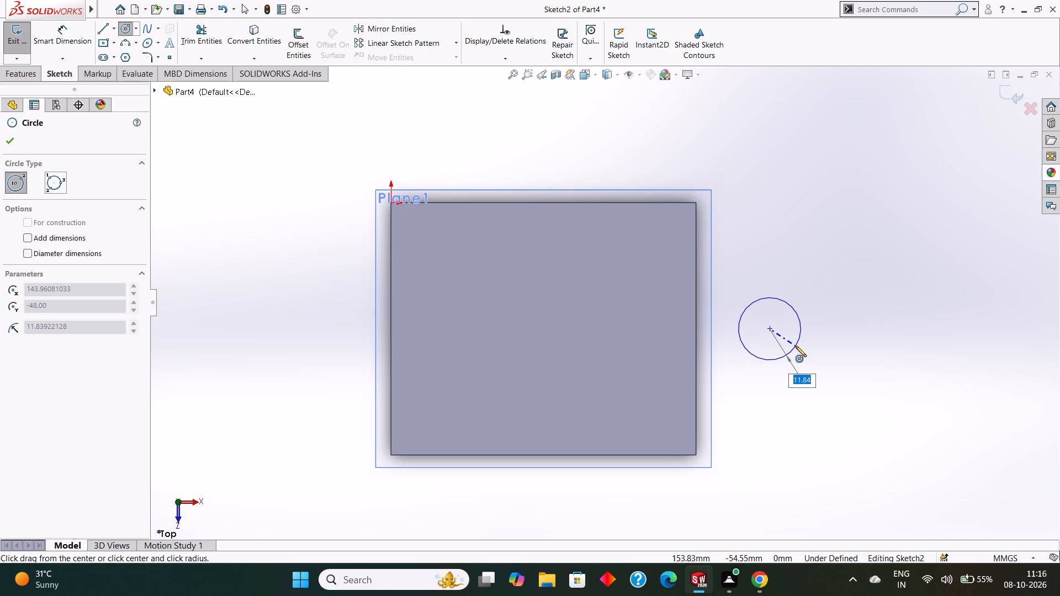
{"action": "type", "text": "25"}
{"action": "key", "text": "Return"}
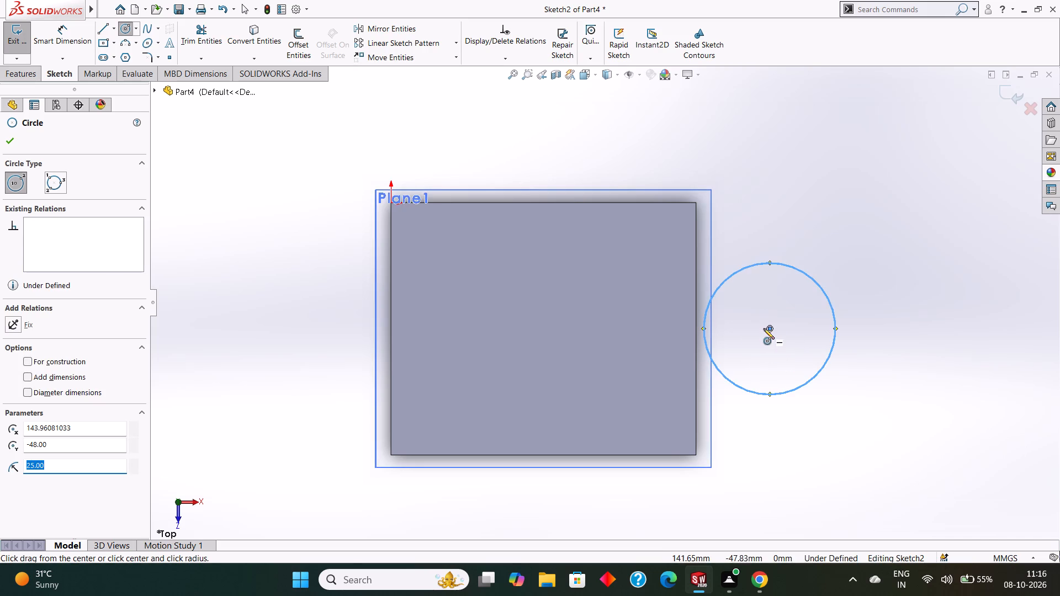
{"action": "left_click_drag", "start_coordinate": [767, 327], "coordinate": [786, 350]}
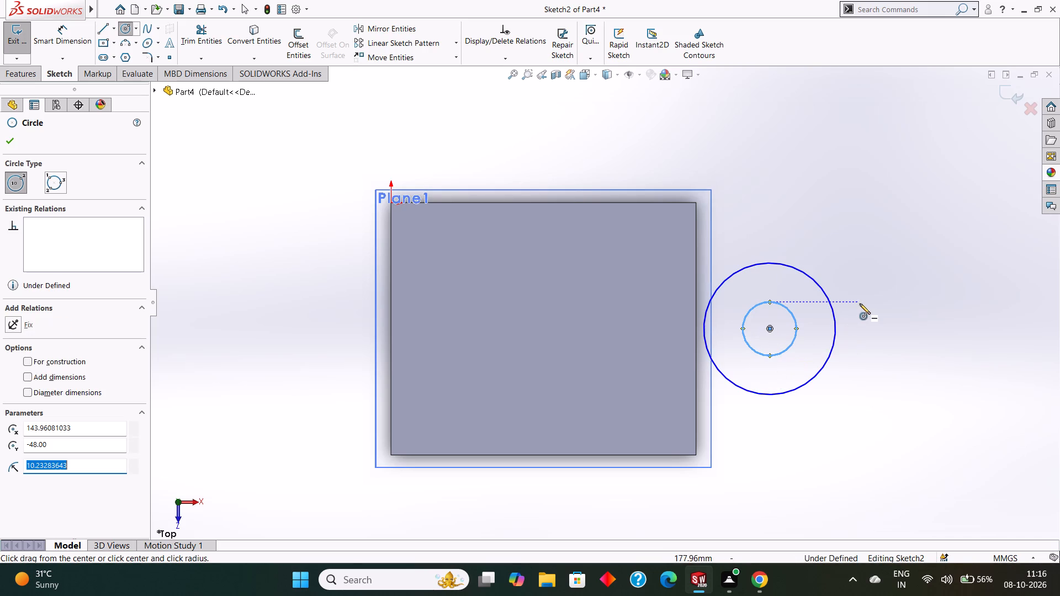
{"action": "type", "text": "10"}
{"action": "key", "text": "Return"}
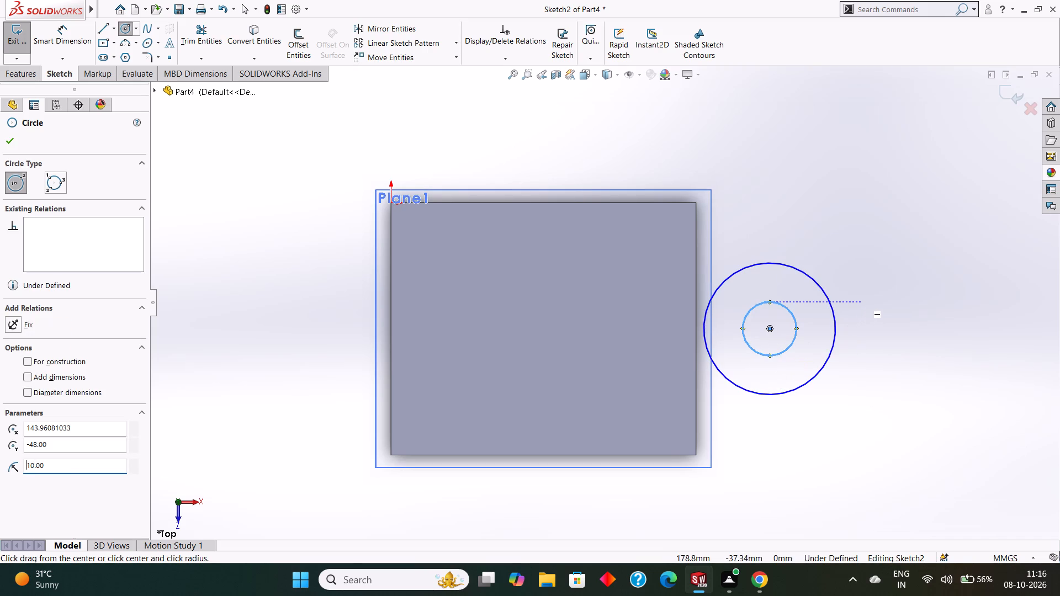
{"action": "left_click", "coordinate": [14, 141]}
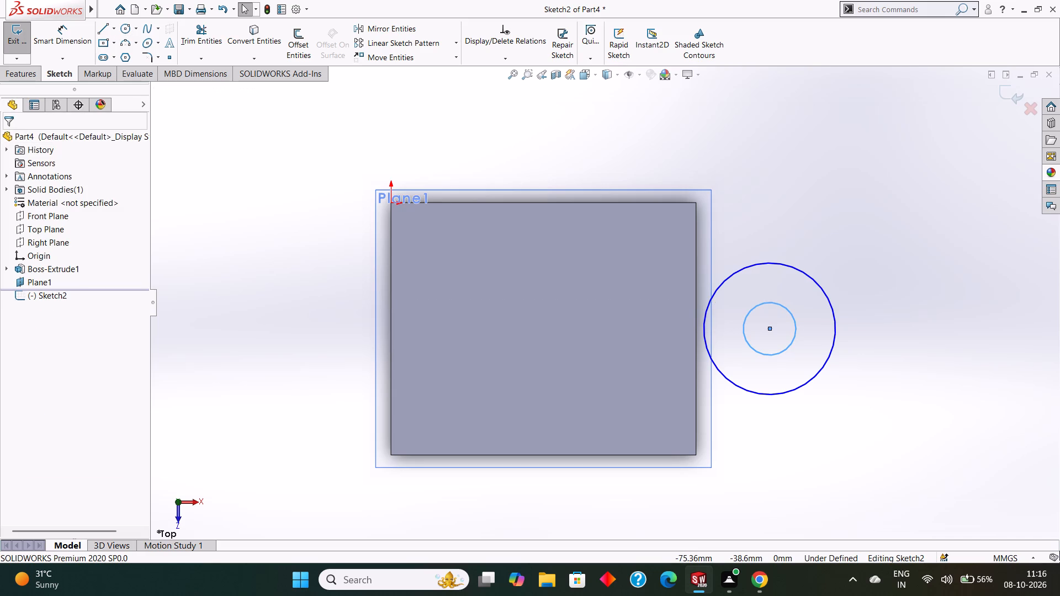
Dimension the outer circle's diameter as 50 mm and the inner circle's diameter as 20 mm.
{"action": "left_click", "coordinate": [78, 37]}
{"action": "left_click", "coordinate": [794, 265]}
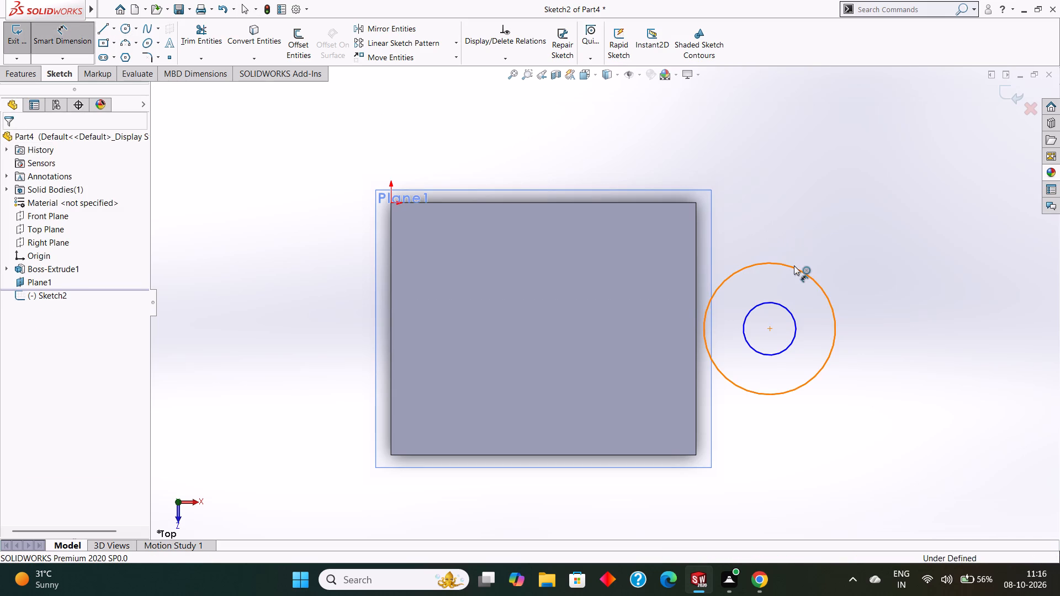
{"action": "left_click", "coordinate": [937, 290]}
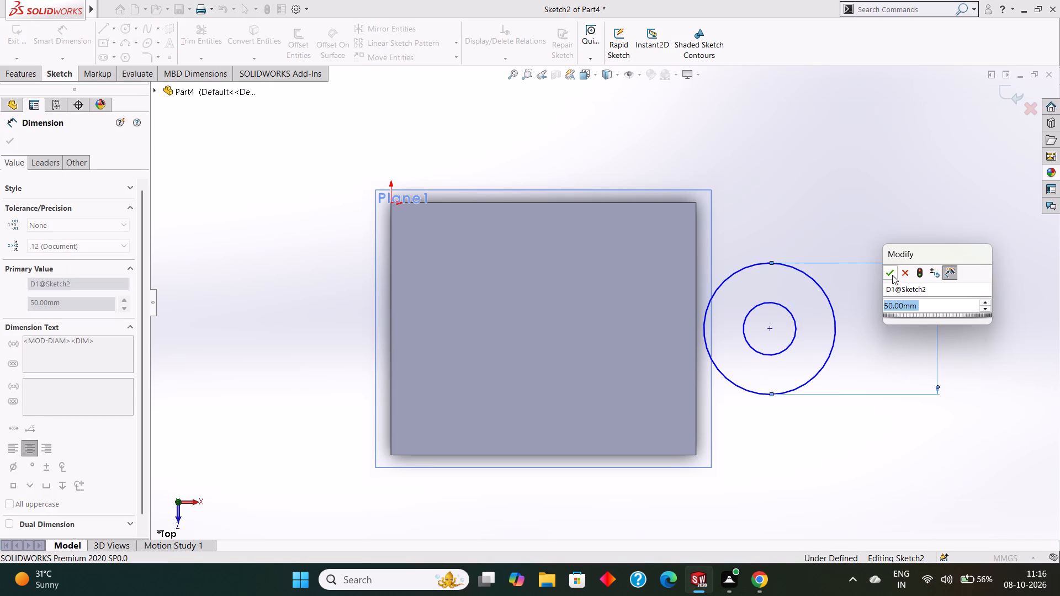
{"action": "left_click", "coordinate": [892, 275]}
{"action": "left_click", "coordinate": [781, 305]}
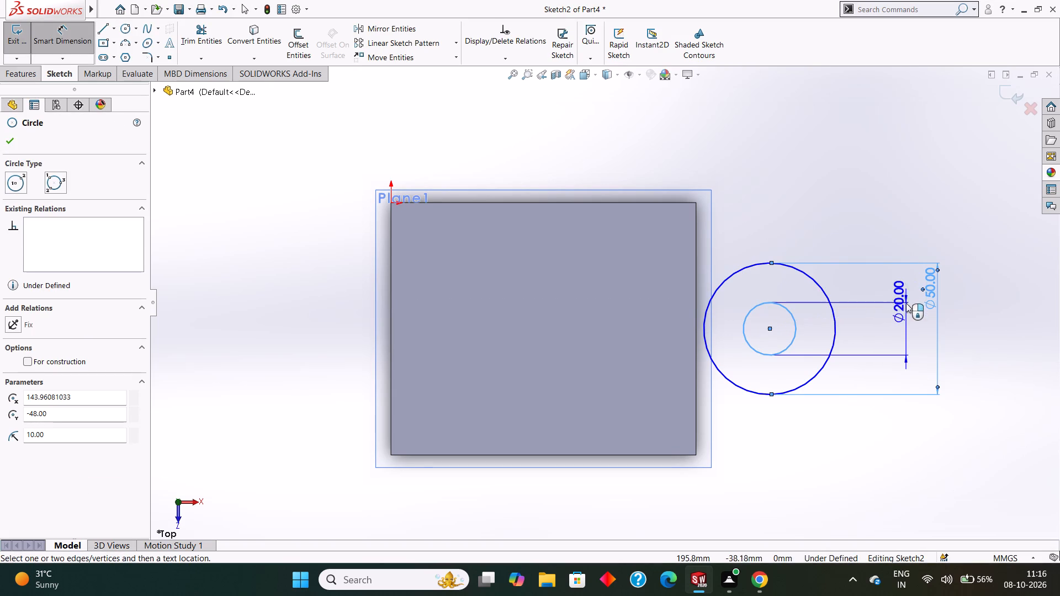
{"action": "left_click", "coordinate": [906, 312]}
{"action": "left_click", "coordinate": [858, 299]}
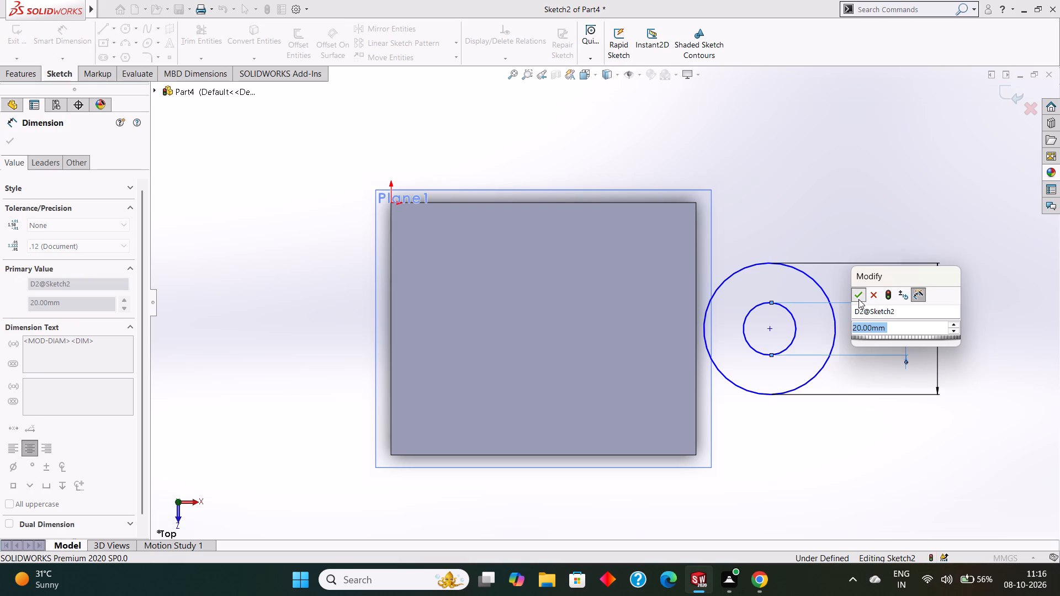
{"action": "left_click", "coordinate": [6, 144]}
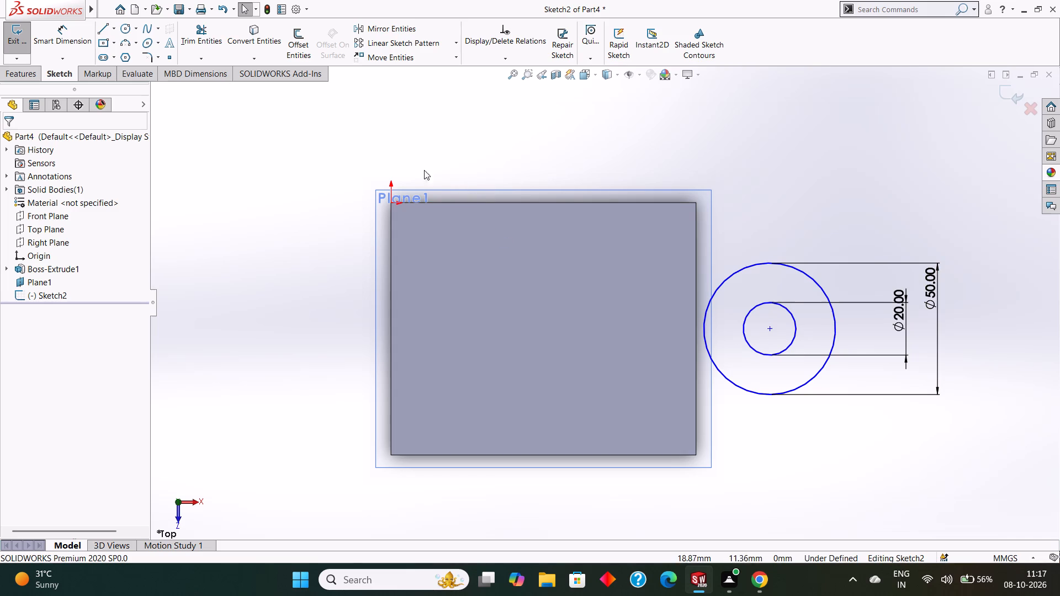
Dimension the horizontal distance from the midpoint of the block's back edge to the circles' centre as 130 mm.
{"action": "left_click", "coordinate": [67, 37]}
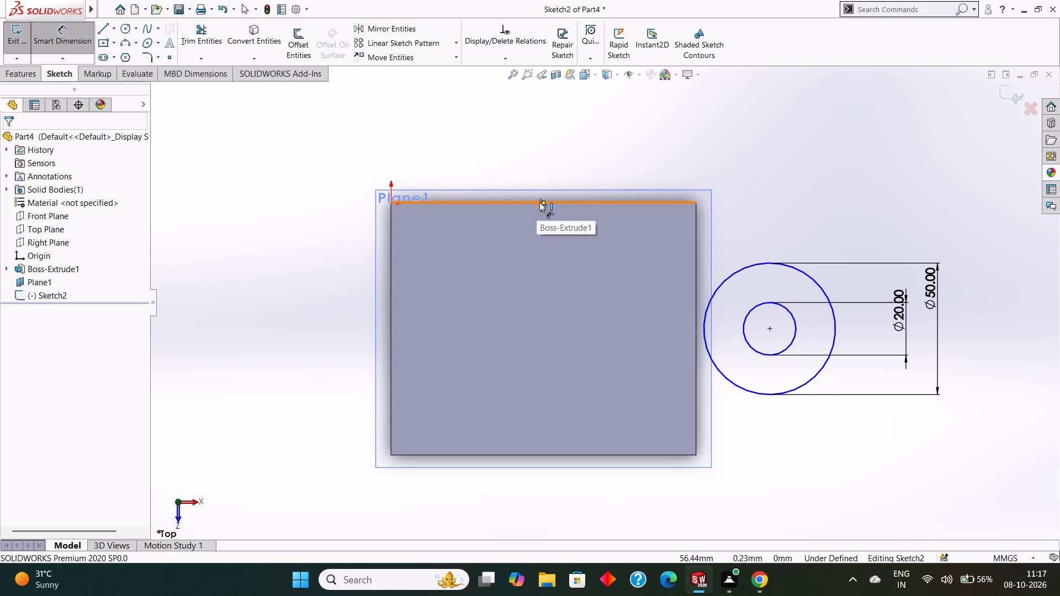
{"action": "left_click", "coordinate": [544, 203]}
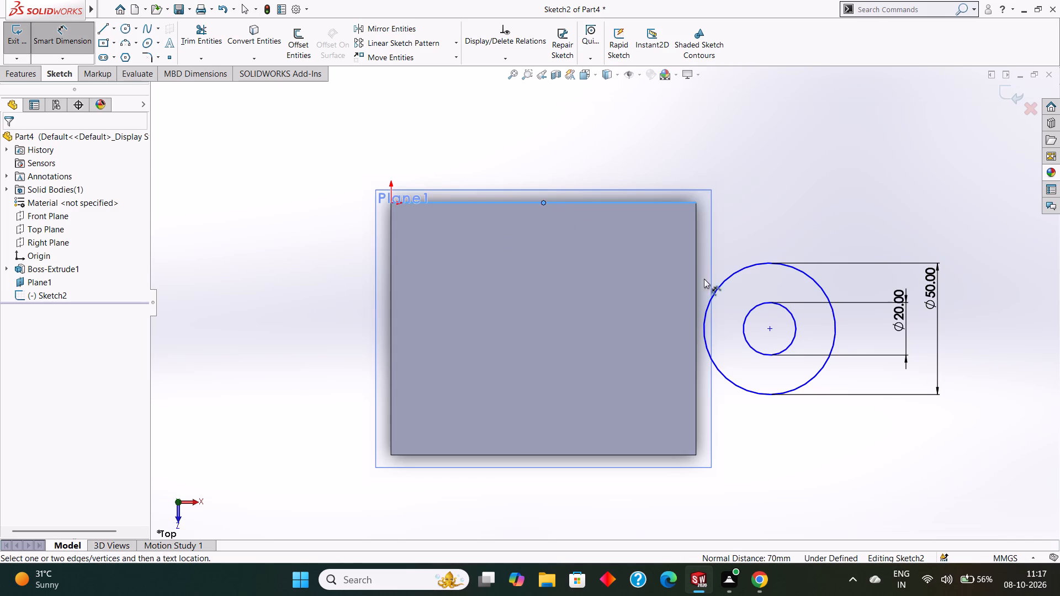
{"action": "left_click", "coordinate": [770, 327]}
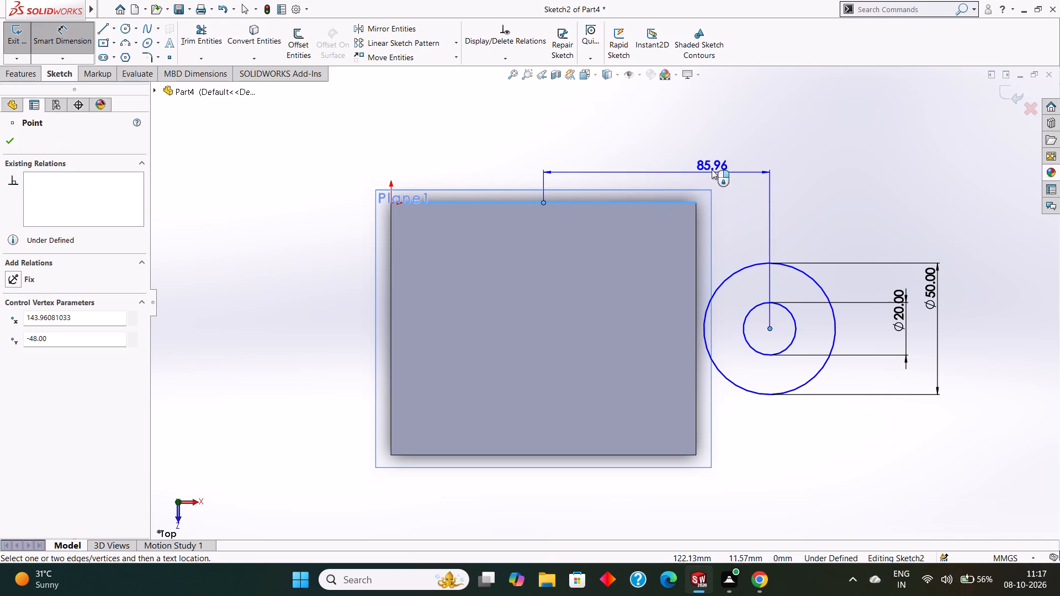
{"action": "left_click", "coordinate": [711, 153]}
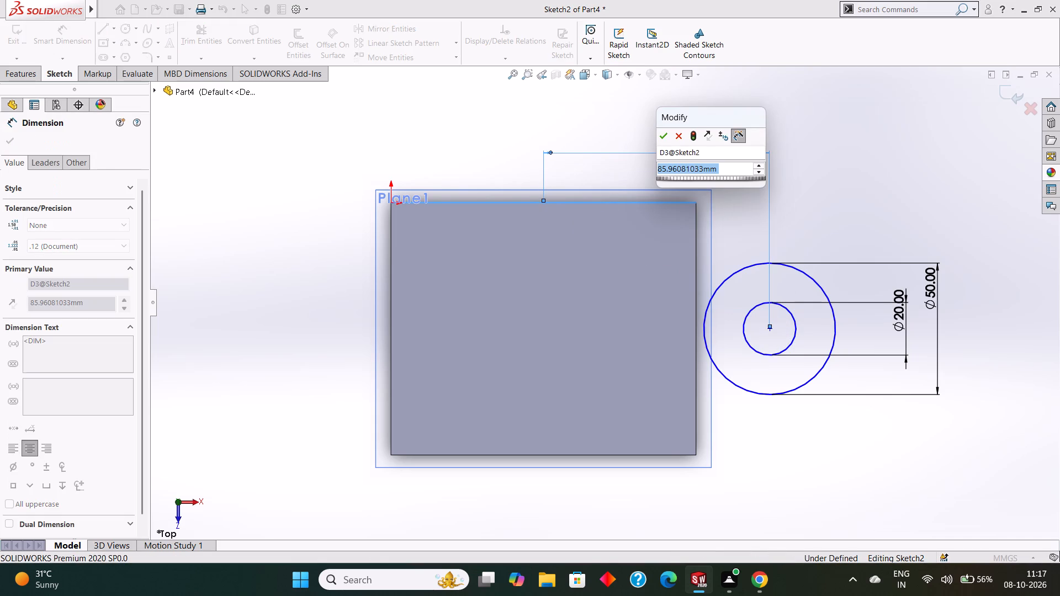
{"action": "key", "text": "1"}
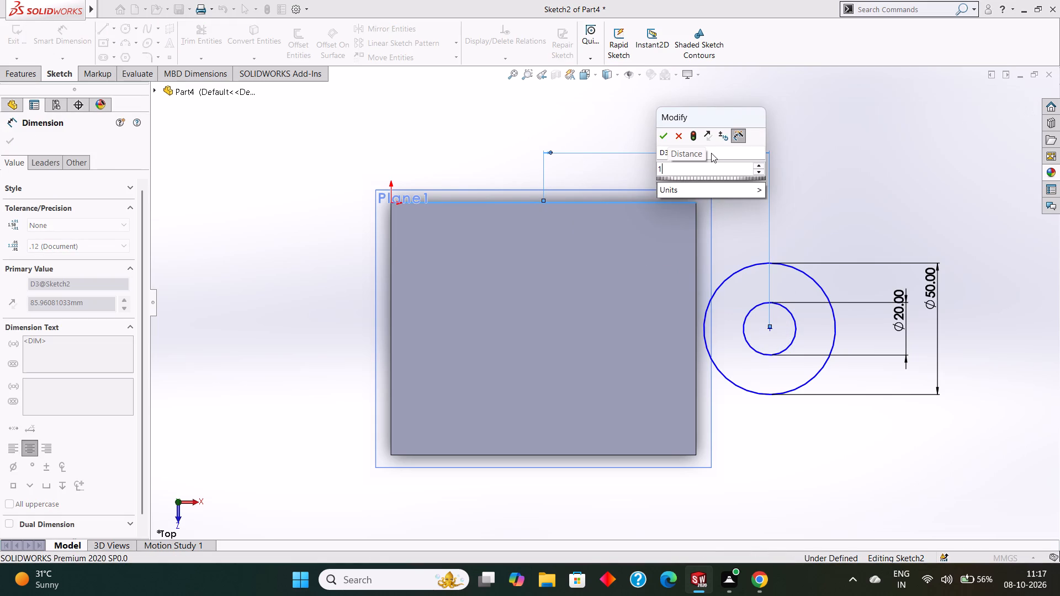
{"action": "type", "text": "30"}
{"action": "key", "text": "Return"}
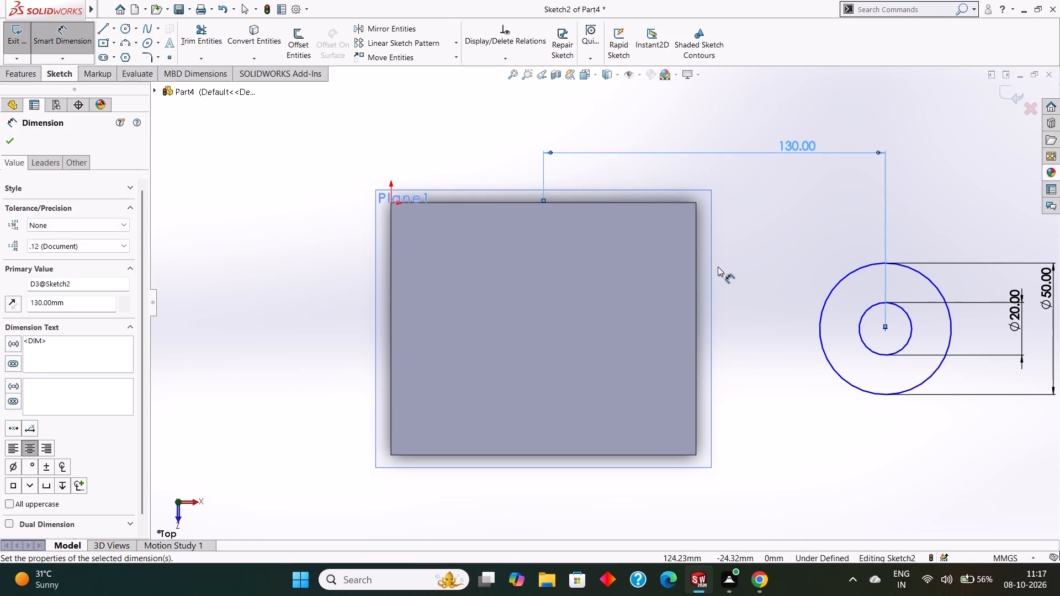
{"action": "scroll", "coordinate": [717, 267], "scroll_direction": "up", "scroll_amount": 1}
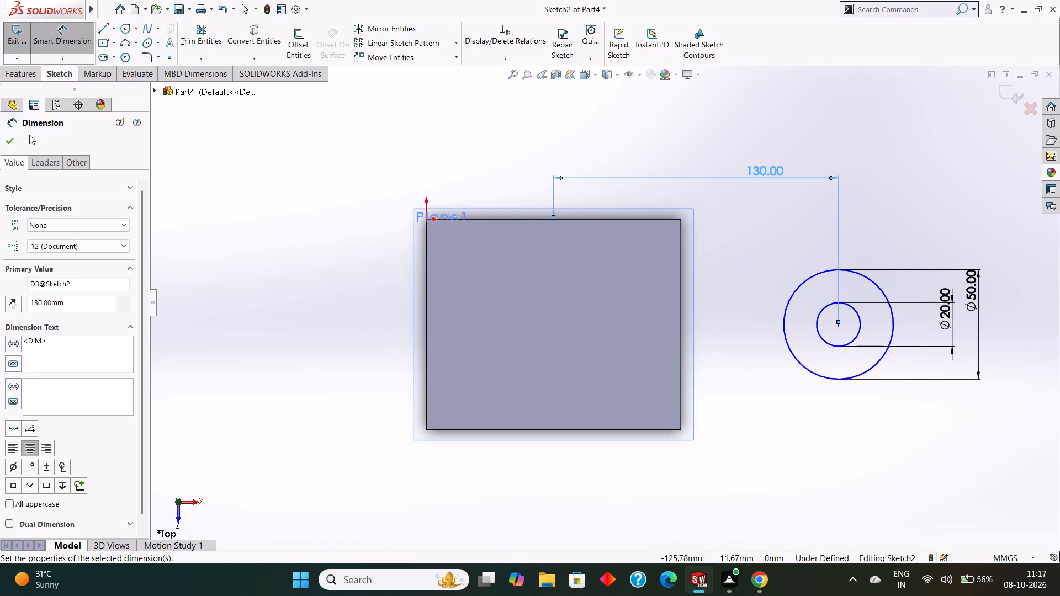
{"action": "left_click", "coordinate": [12, 141]}
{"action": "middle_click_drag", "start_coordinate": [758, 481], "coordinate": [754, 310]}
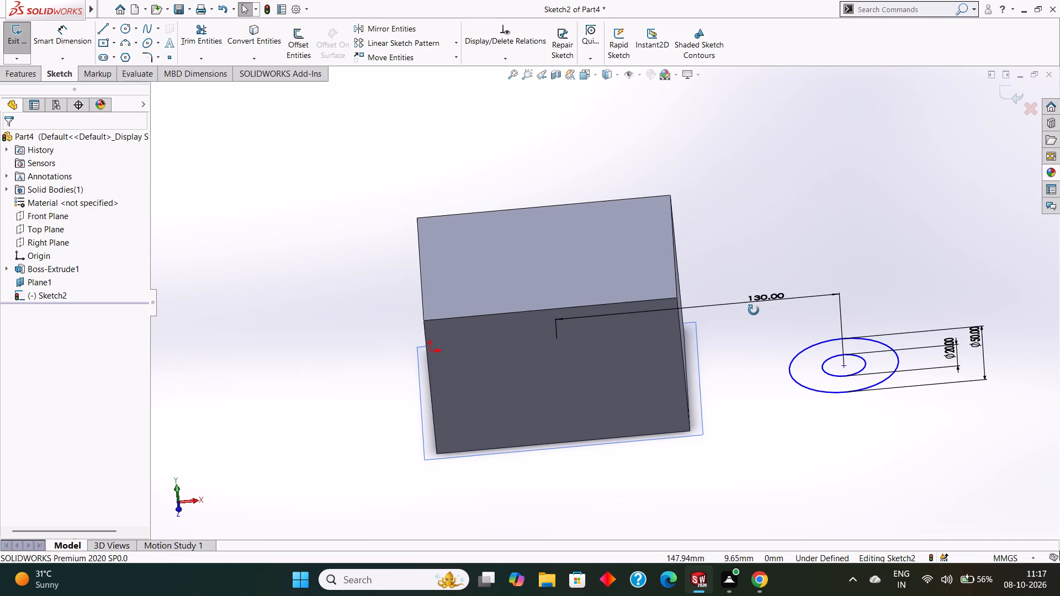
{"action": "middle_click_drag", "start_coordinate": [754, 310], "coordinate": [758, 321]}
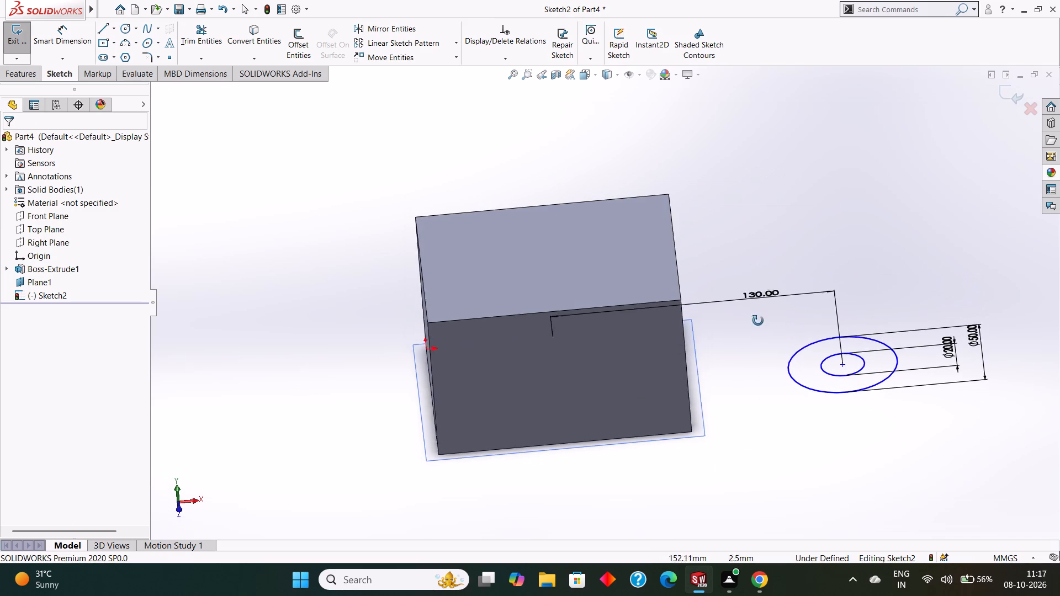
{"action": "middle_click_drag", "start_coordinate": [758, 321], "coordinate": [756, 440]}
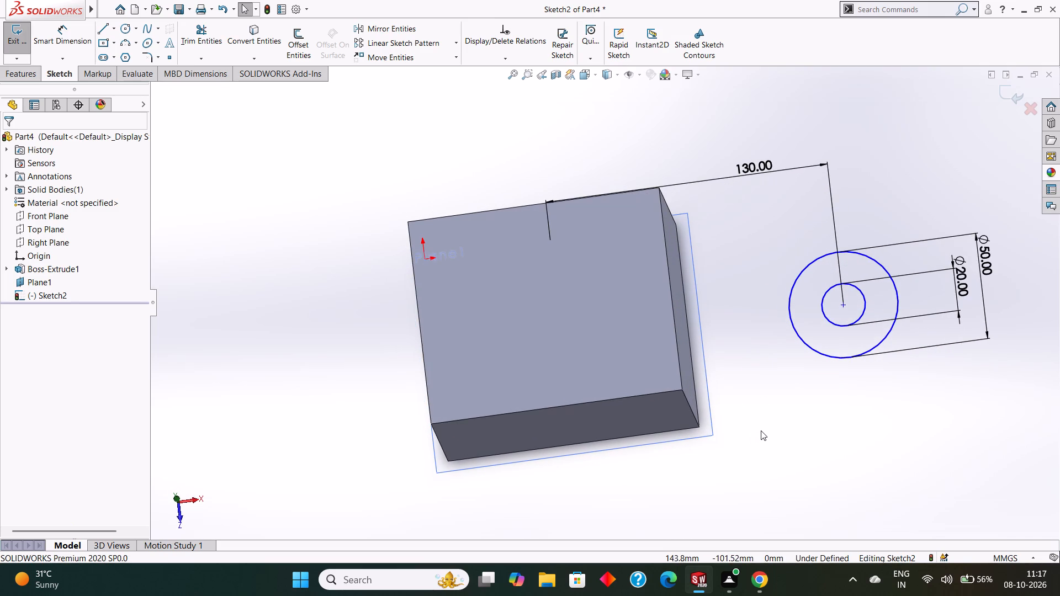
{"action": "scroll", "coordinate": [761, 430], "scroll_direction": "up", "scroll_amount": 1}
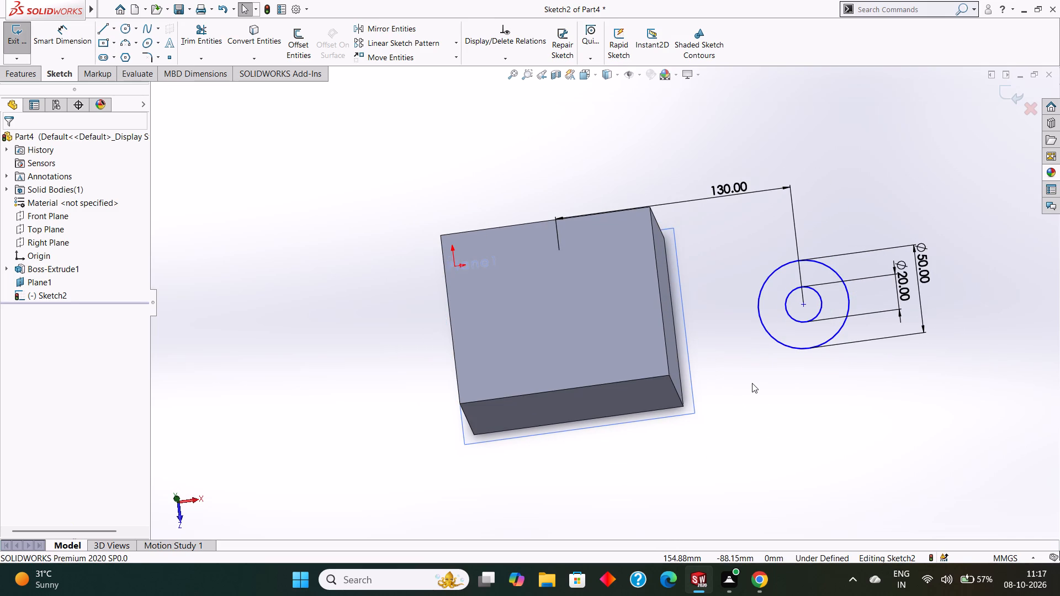
Set the horizontal distance between the block's back-edge midpoint and the circles' centre to 80 mm.
{"action": "scroll", "coordinate": [752, 383], "scroll_direction": "up", "scroll_amount": 1}
{"action": "scroll", "coordinate": [756, 357], "scroll_direction": "down", "scroll_amount": 2}
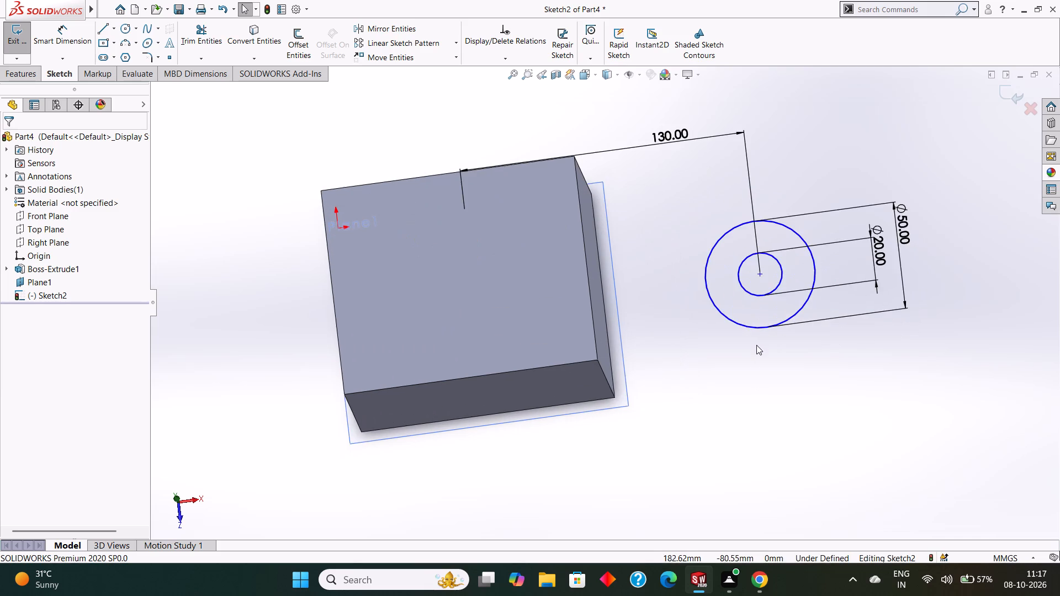
{"action": "scroll", "coordinate": [756, 345], "scroll_direction": "up", "scroll_amount": 4}
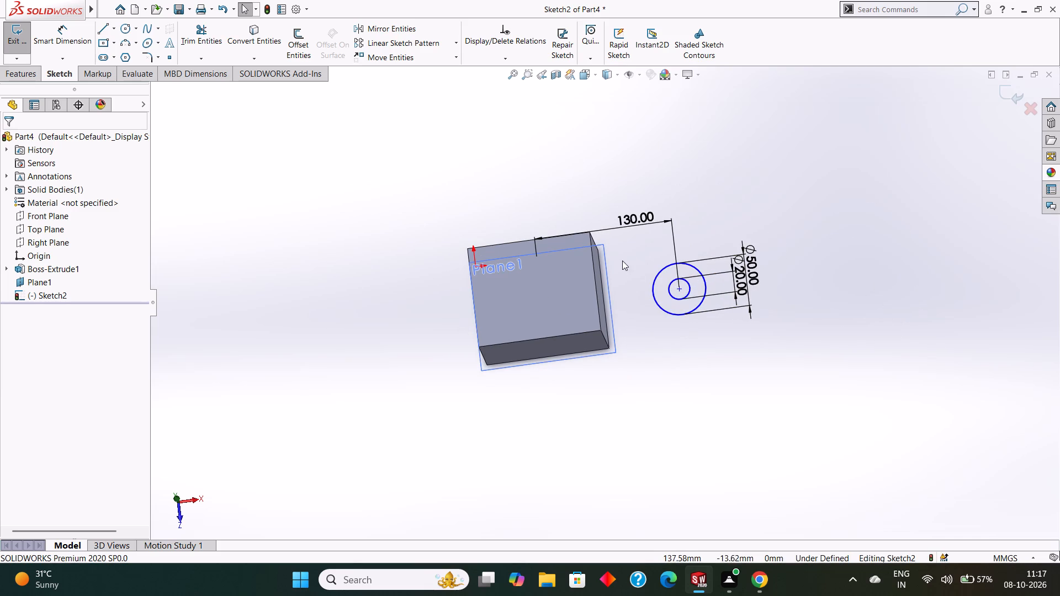
{"action": "scroll", "coordinate": [622, 254], "scroll_direction": "down", "scroll_amount": 2}
{"action": "left_click", "coordinate": [591, 251]}
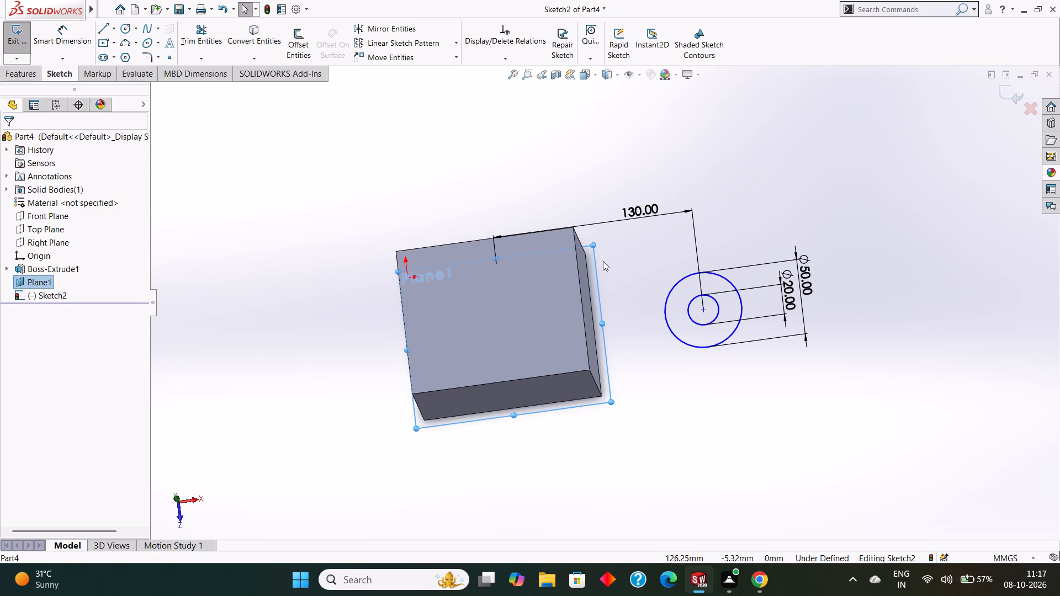
{"action": "key", "text": "ctrl+8"}
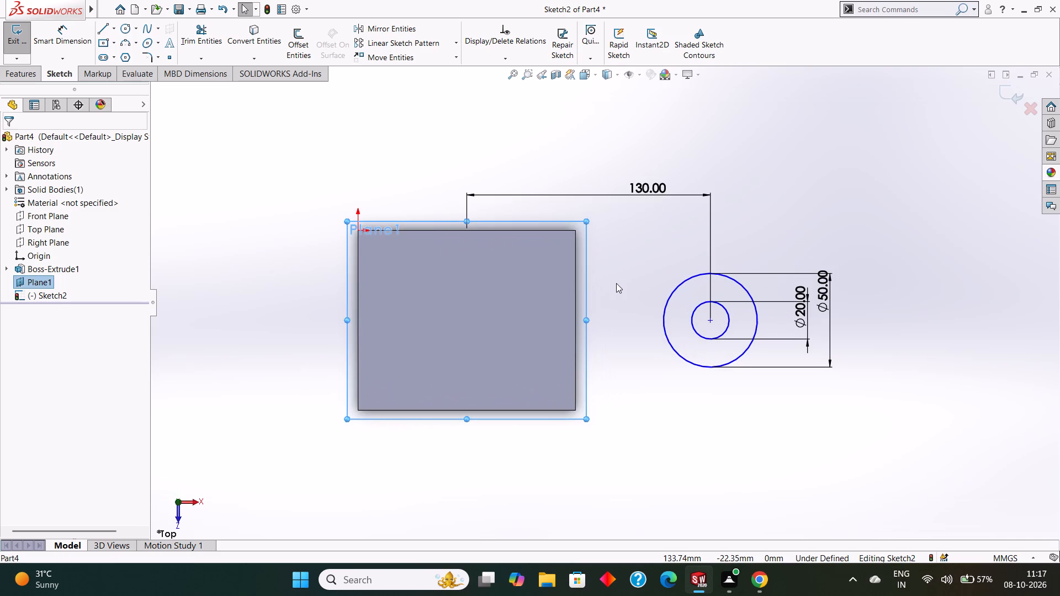
{"action": "double_click", "coordinate": [656, 186]}
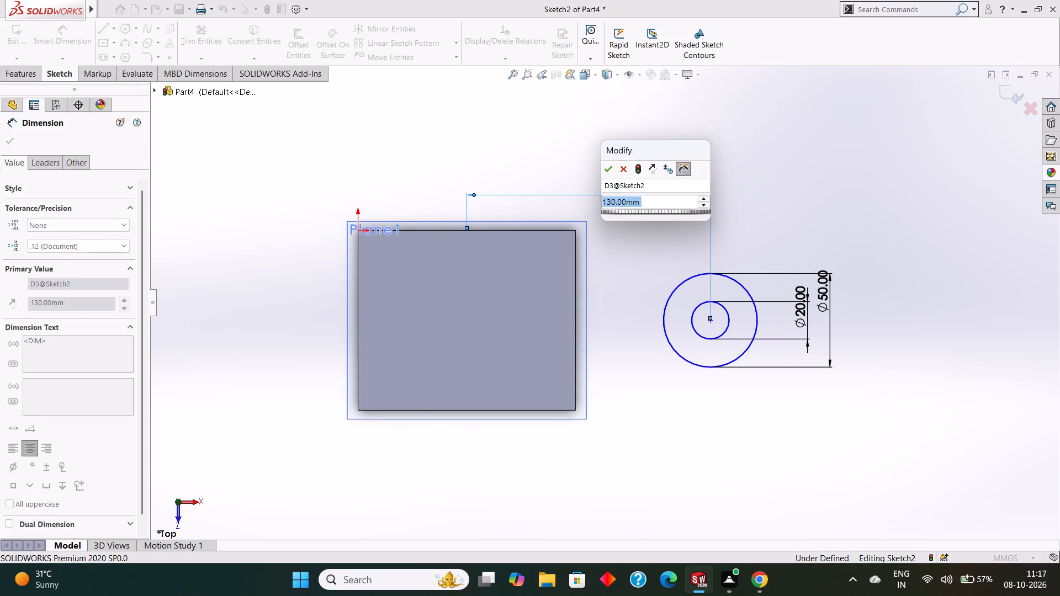
{"action": "key", "text": "8"}
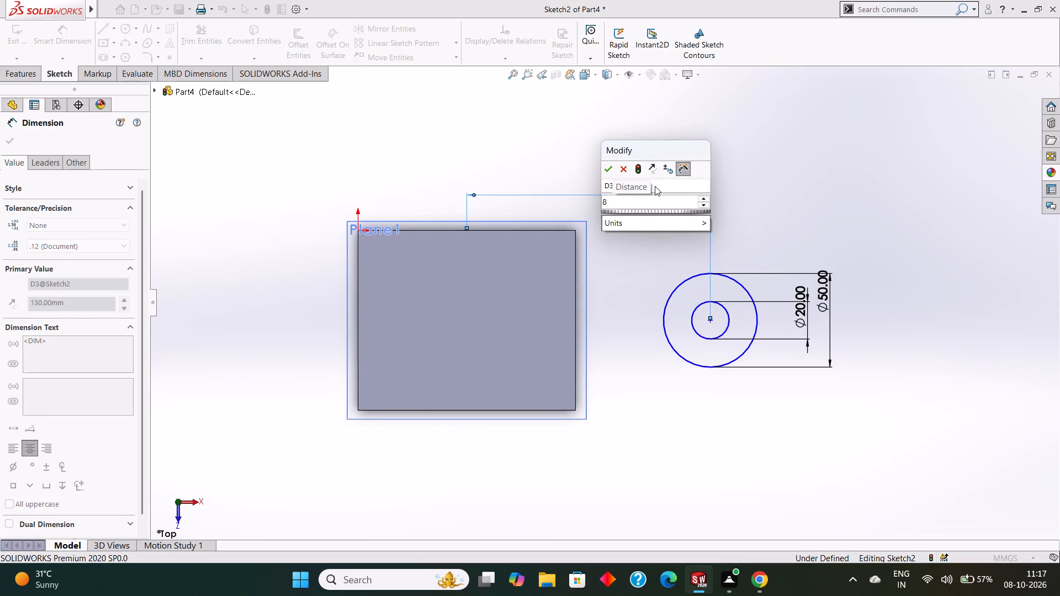
{"action": "key", "text": "0"}
{"action": "key", "text": "Return"}
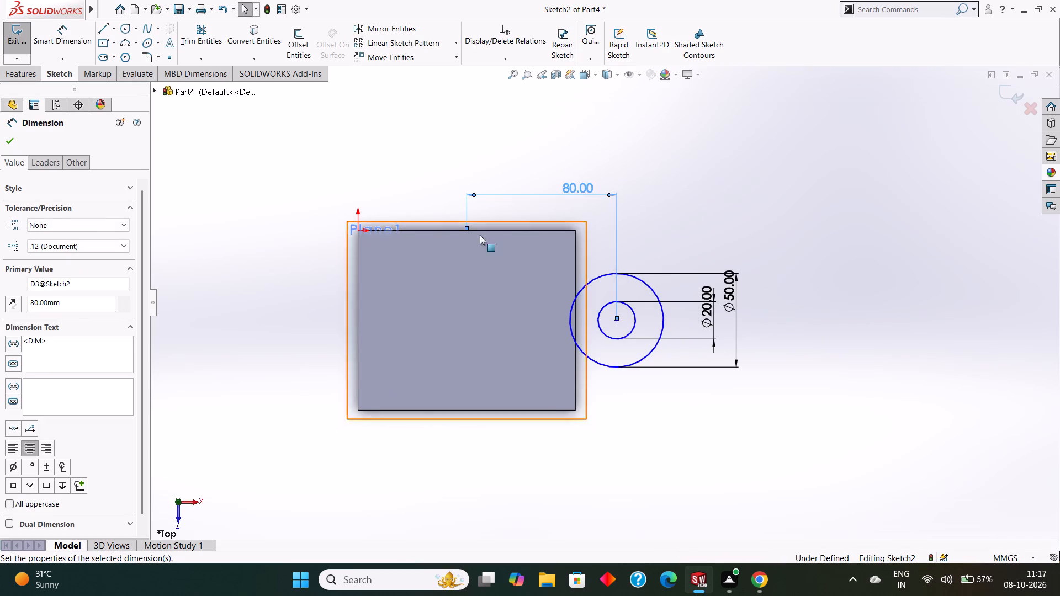
{"action": "left_click", "coordinate": [10, 138]}
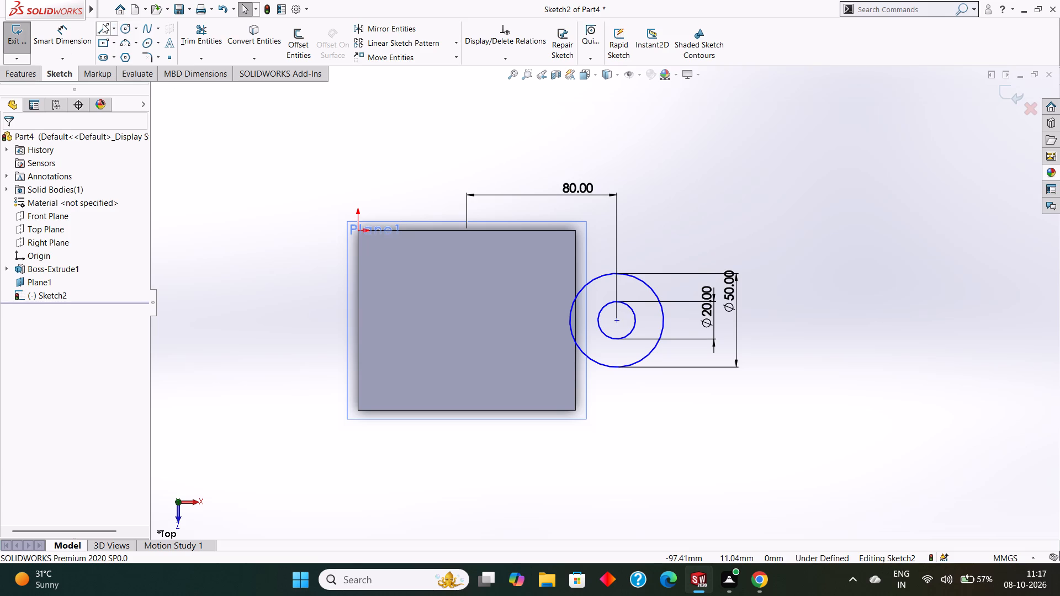
Sketch three connected lines from the outer circle's back quadrant to the block's +X edge, along that edge, and back to the circle's front quadrant.
{"action": "left_click", "coordinate": [103, 24]}
{"action": "left_click", "coordinate": [614, 272]}
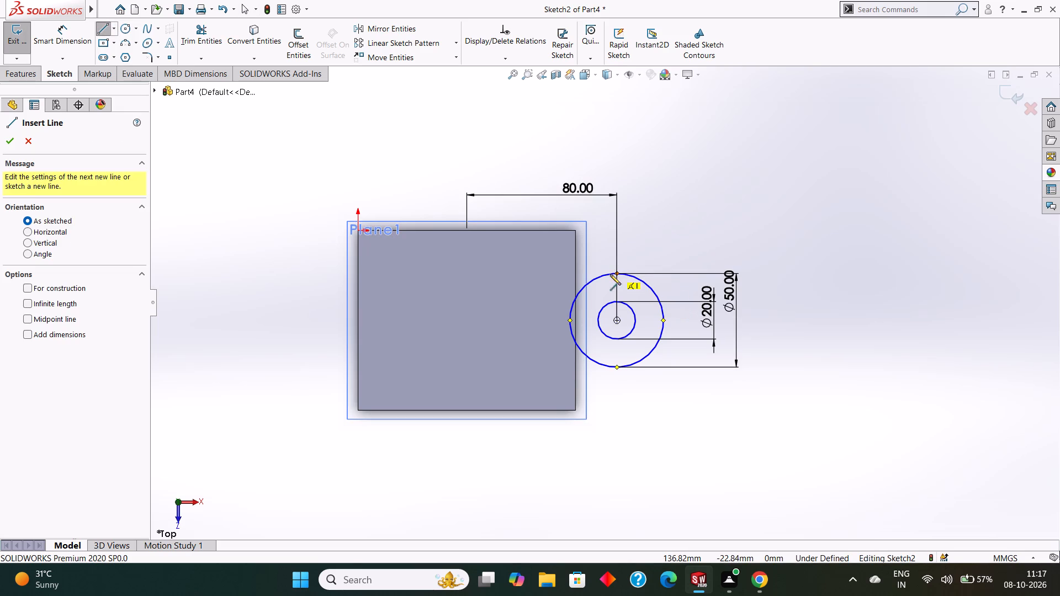
{"action": "left_click", "coordinate": [574, 273]}
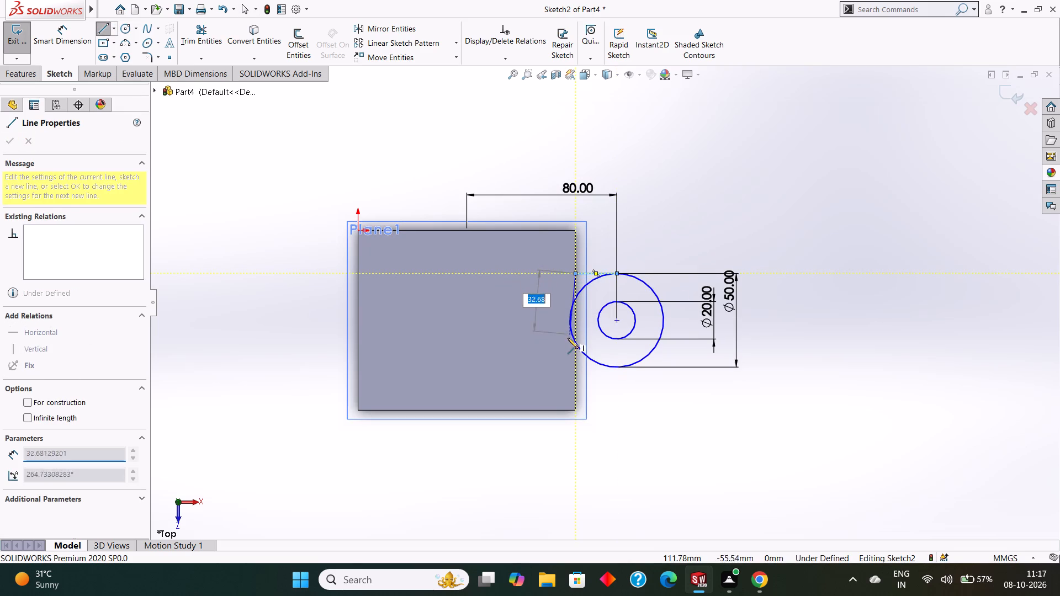
{"action": "left_click", "coordinate": [574, 366]}
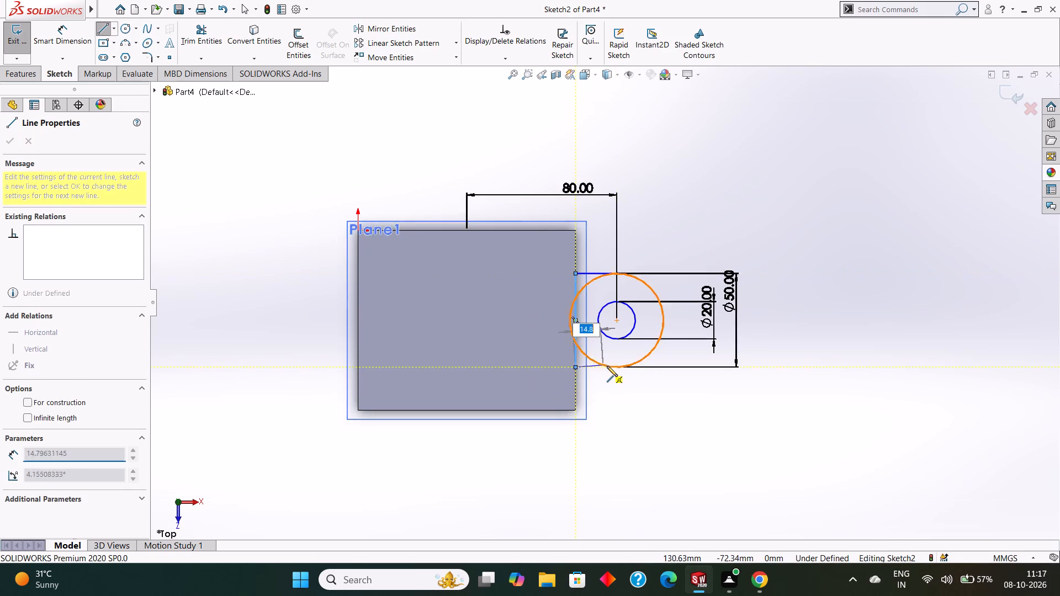
{"action": "left_click", "coordinate": [617, 366]}
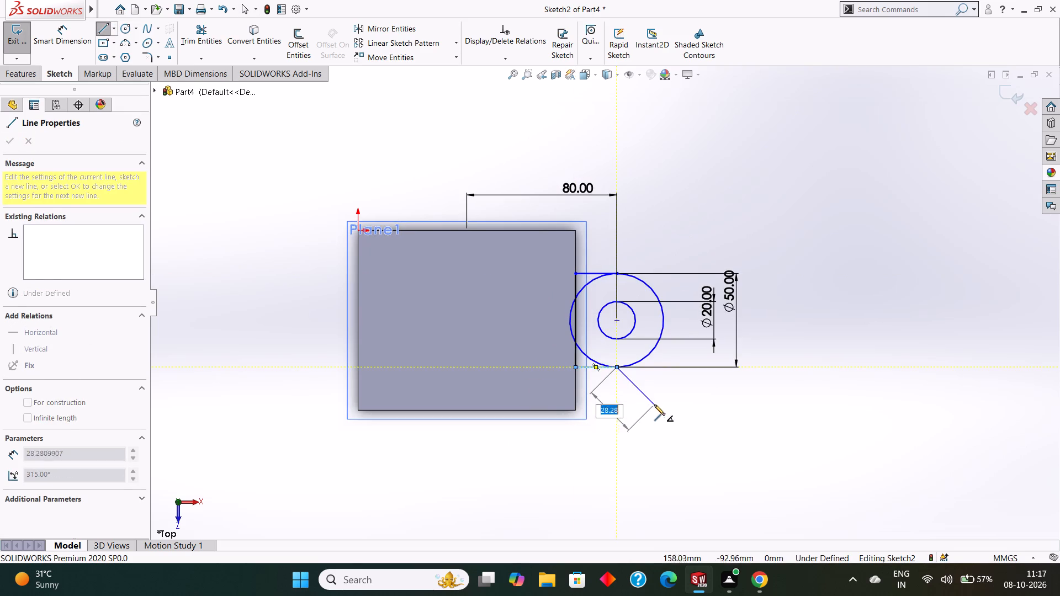
{"action": "key", "text": "Escape"}
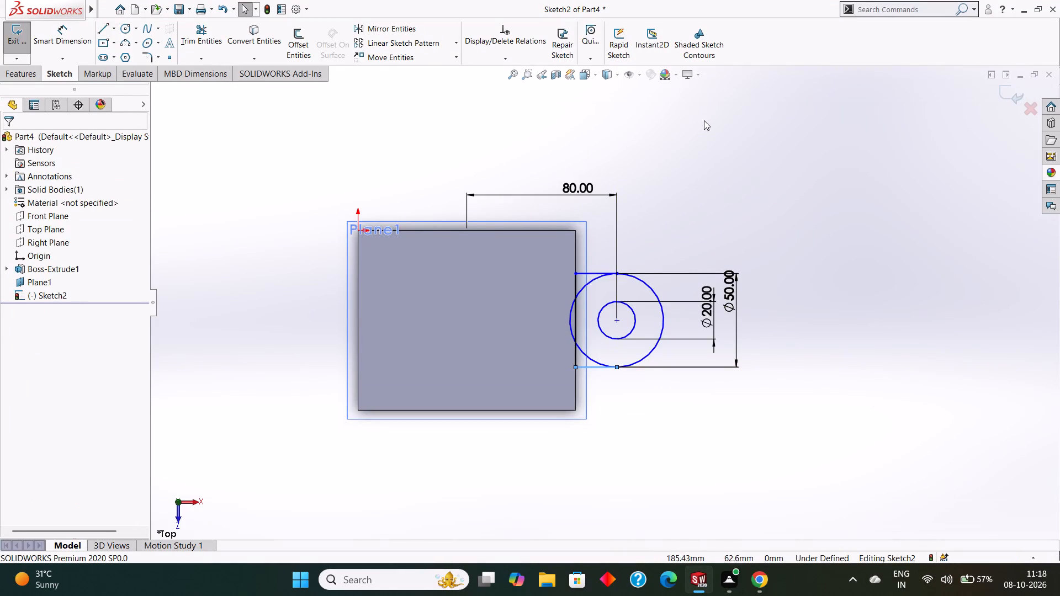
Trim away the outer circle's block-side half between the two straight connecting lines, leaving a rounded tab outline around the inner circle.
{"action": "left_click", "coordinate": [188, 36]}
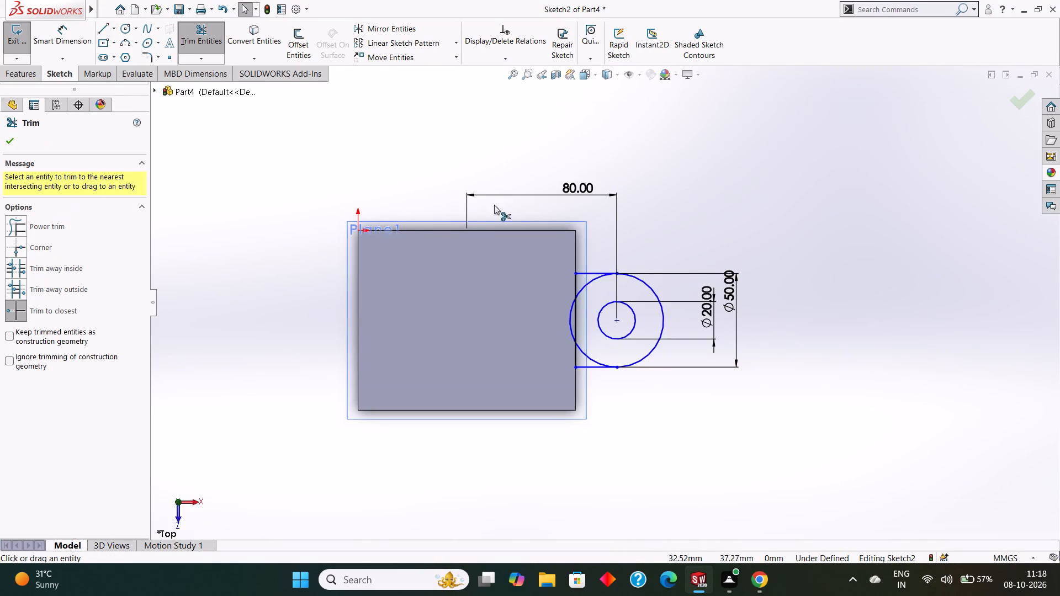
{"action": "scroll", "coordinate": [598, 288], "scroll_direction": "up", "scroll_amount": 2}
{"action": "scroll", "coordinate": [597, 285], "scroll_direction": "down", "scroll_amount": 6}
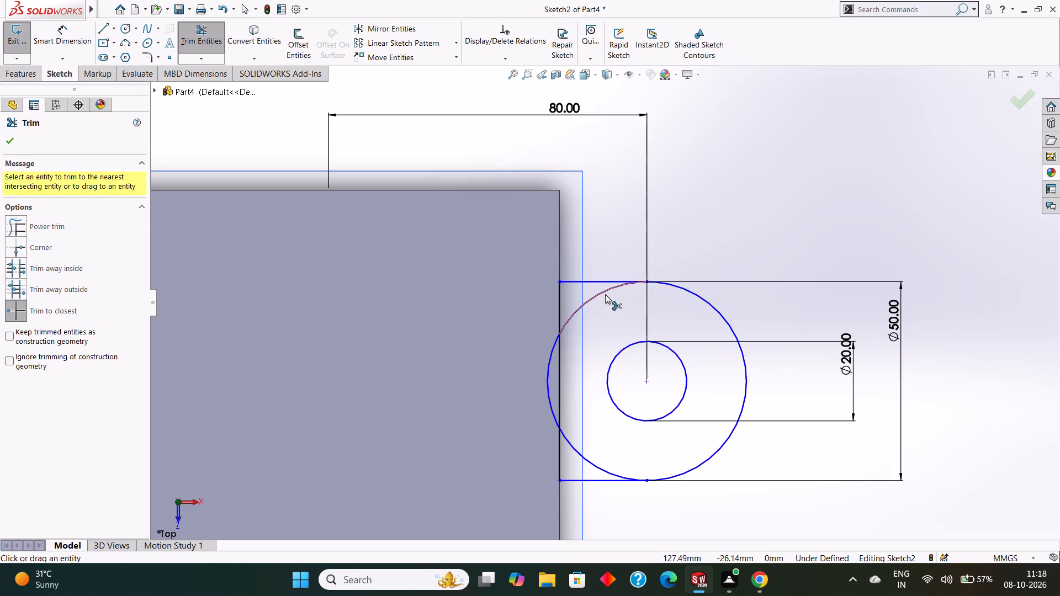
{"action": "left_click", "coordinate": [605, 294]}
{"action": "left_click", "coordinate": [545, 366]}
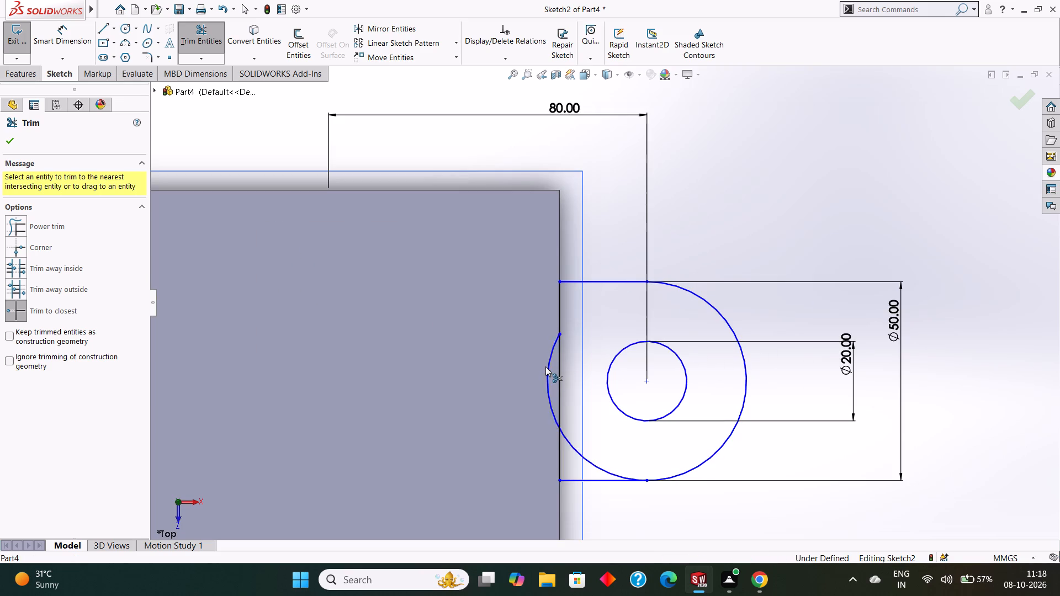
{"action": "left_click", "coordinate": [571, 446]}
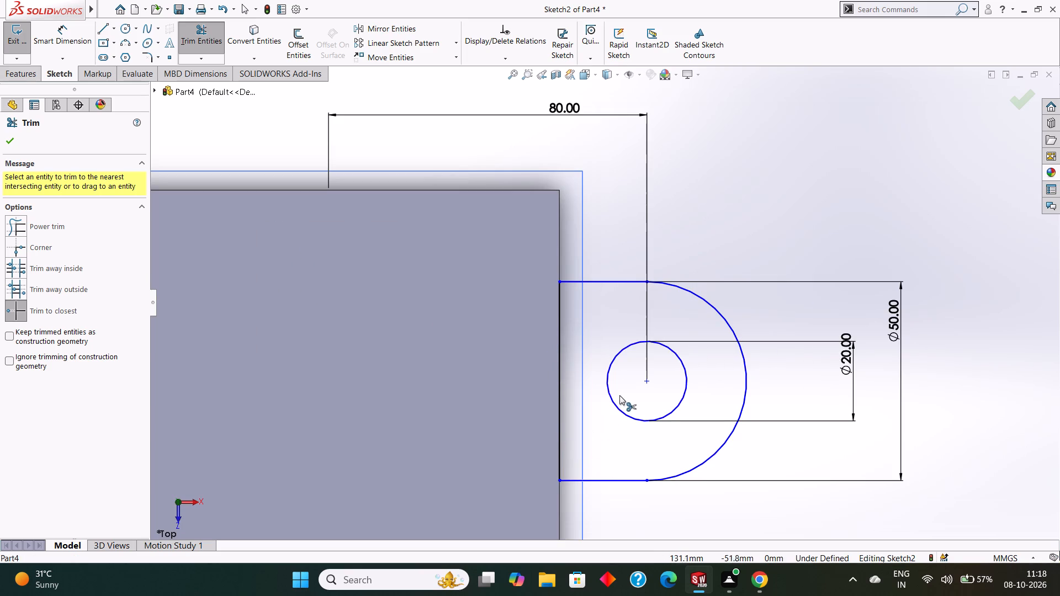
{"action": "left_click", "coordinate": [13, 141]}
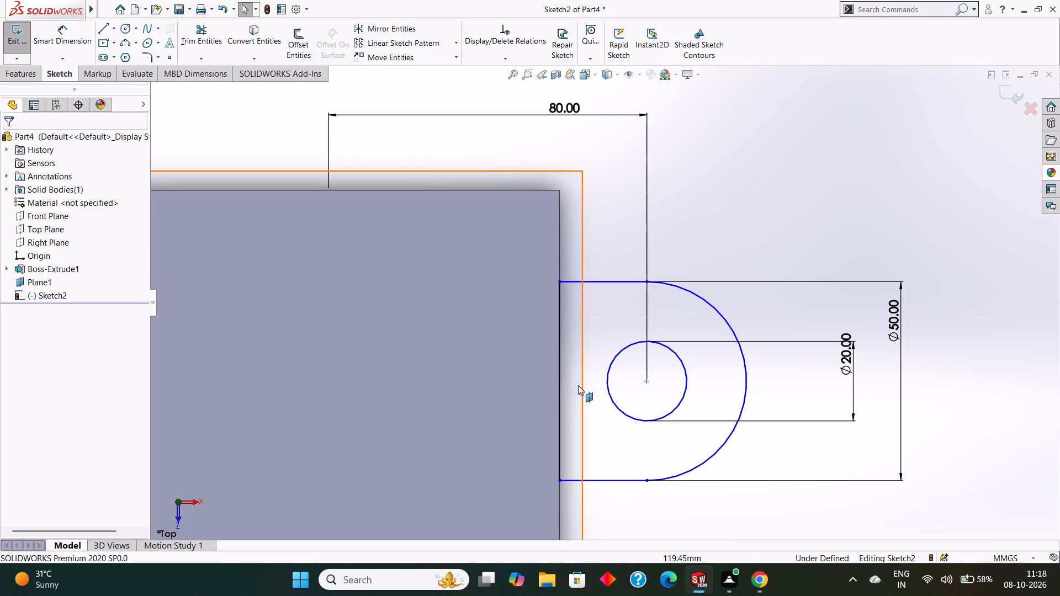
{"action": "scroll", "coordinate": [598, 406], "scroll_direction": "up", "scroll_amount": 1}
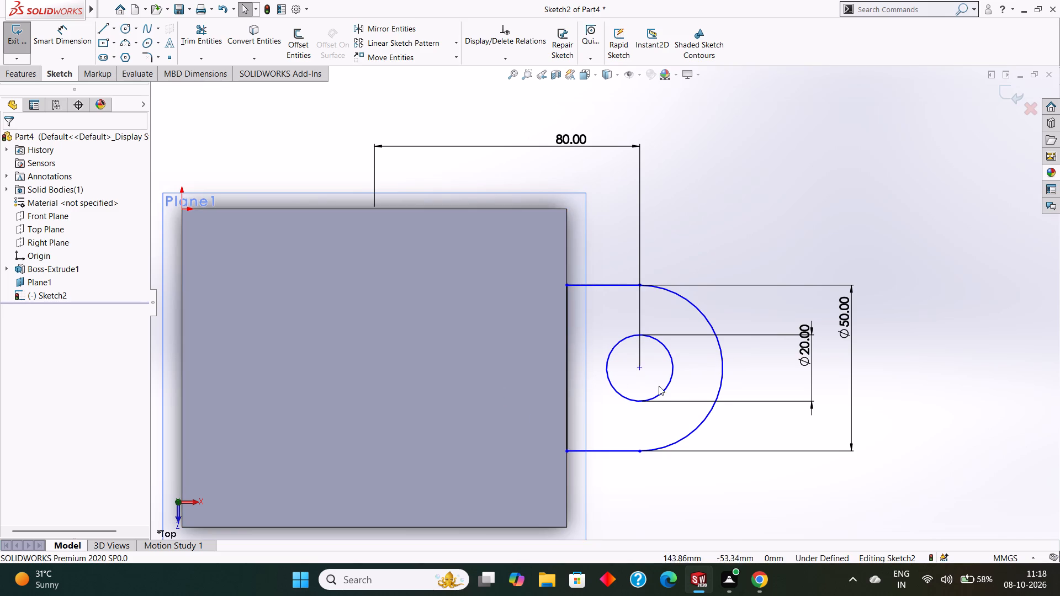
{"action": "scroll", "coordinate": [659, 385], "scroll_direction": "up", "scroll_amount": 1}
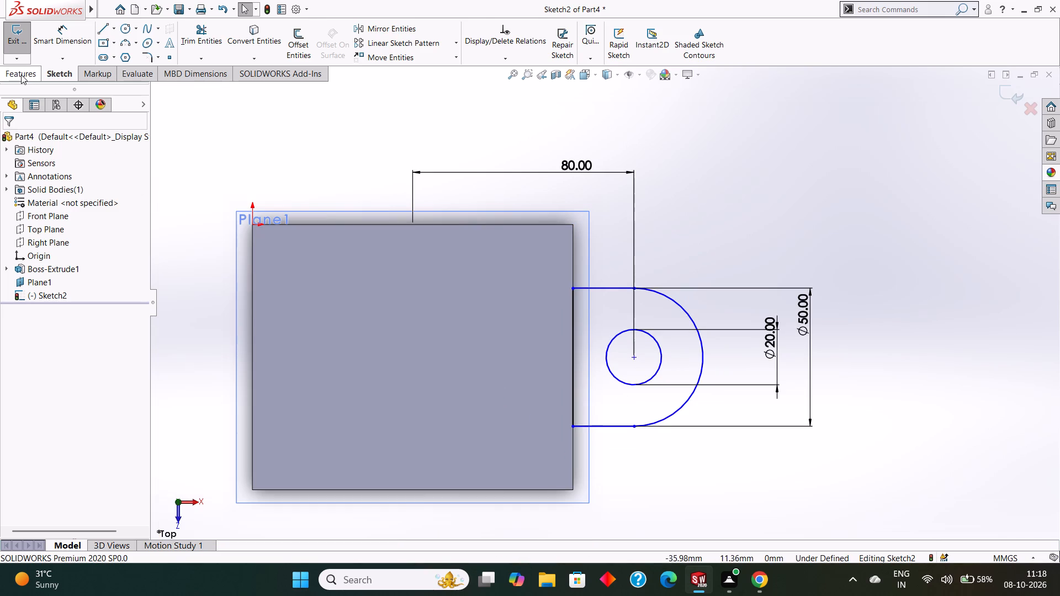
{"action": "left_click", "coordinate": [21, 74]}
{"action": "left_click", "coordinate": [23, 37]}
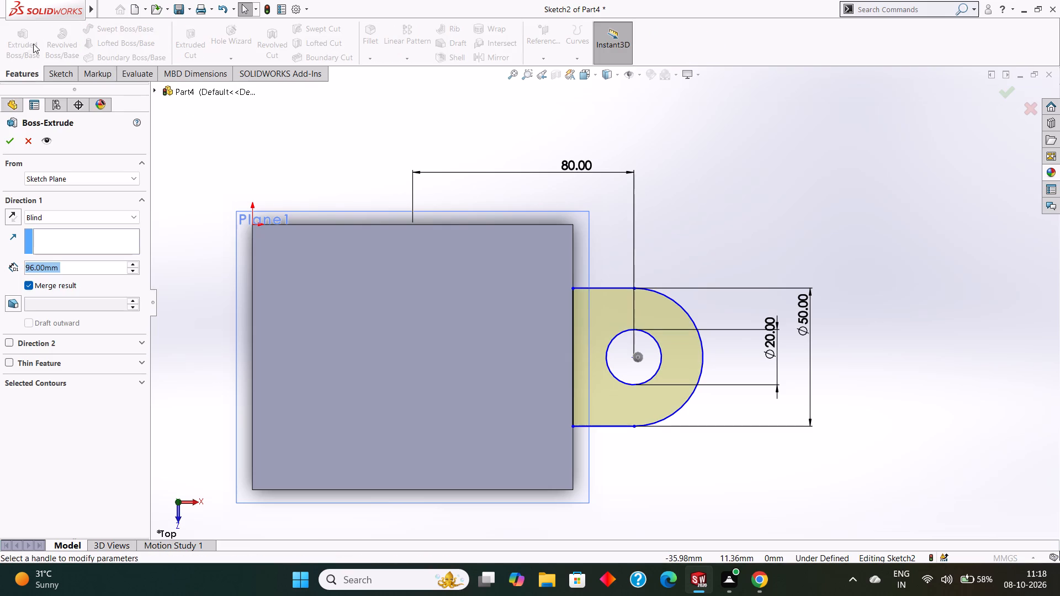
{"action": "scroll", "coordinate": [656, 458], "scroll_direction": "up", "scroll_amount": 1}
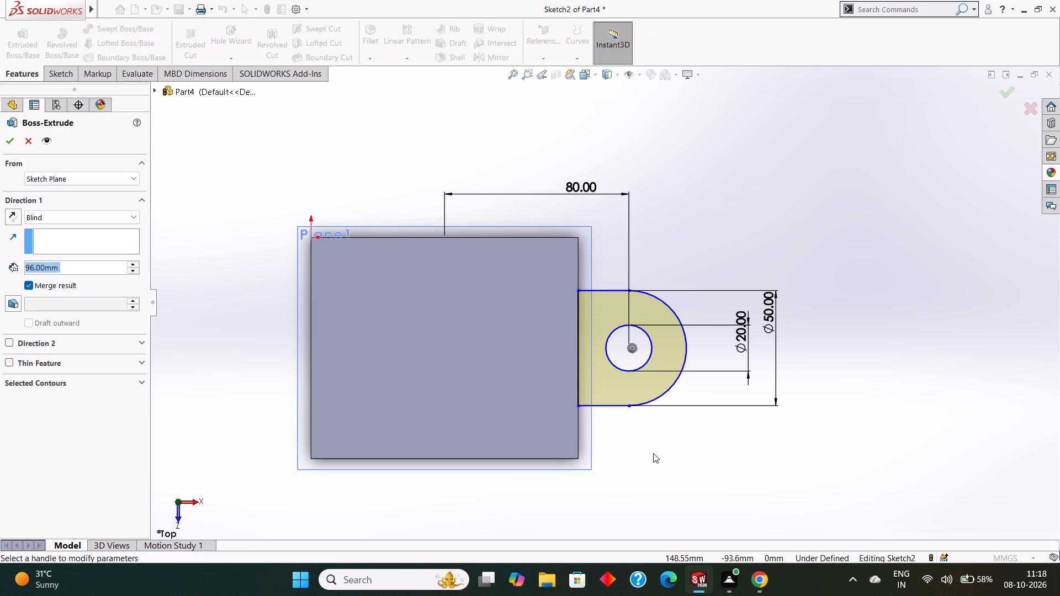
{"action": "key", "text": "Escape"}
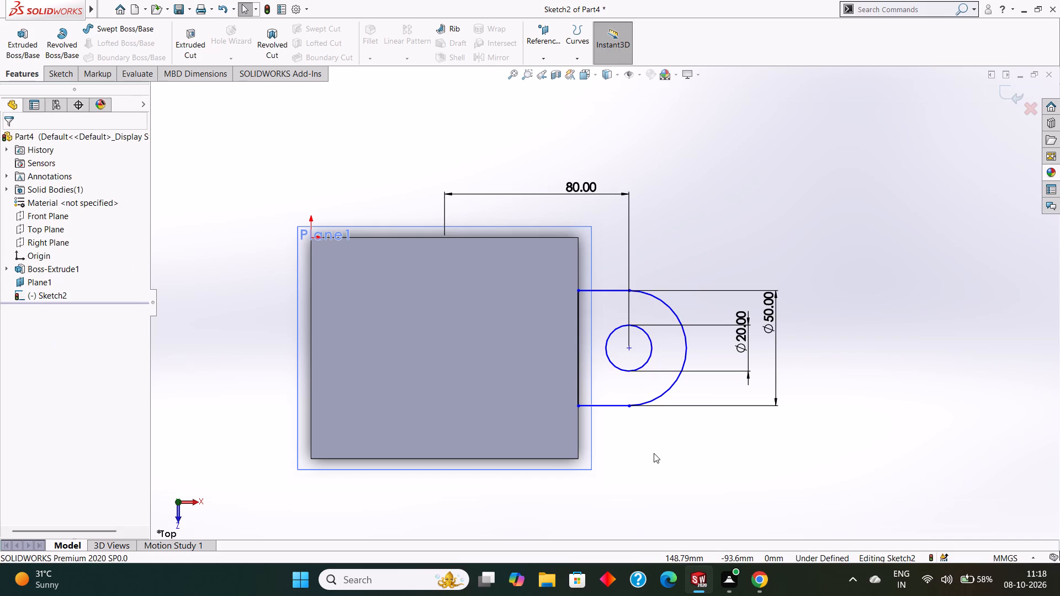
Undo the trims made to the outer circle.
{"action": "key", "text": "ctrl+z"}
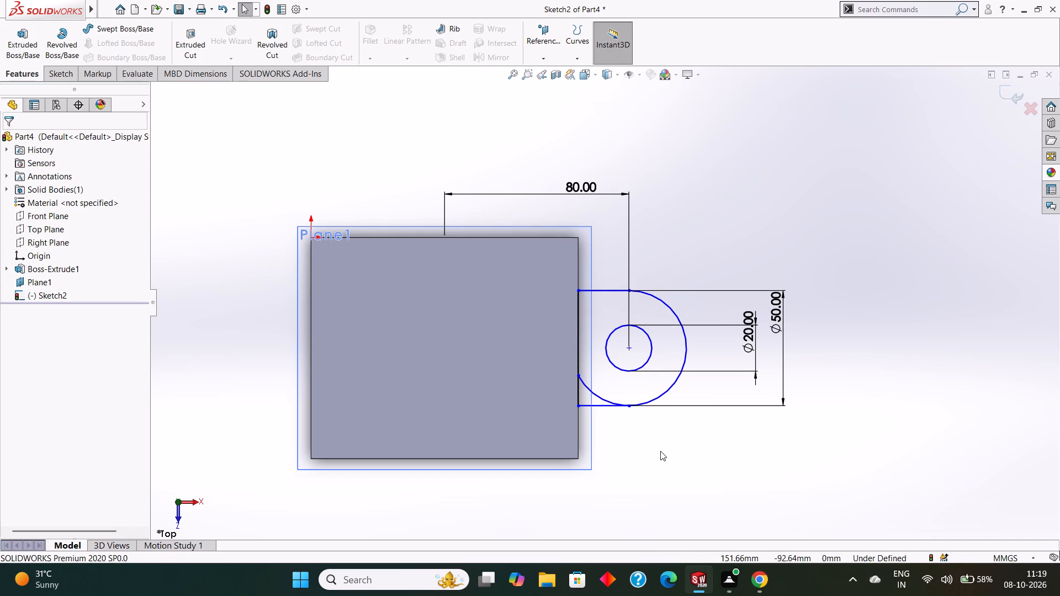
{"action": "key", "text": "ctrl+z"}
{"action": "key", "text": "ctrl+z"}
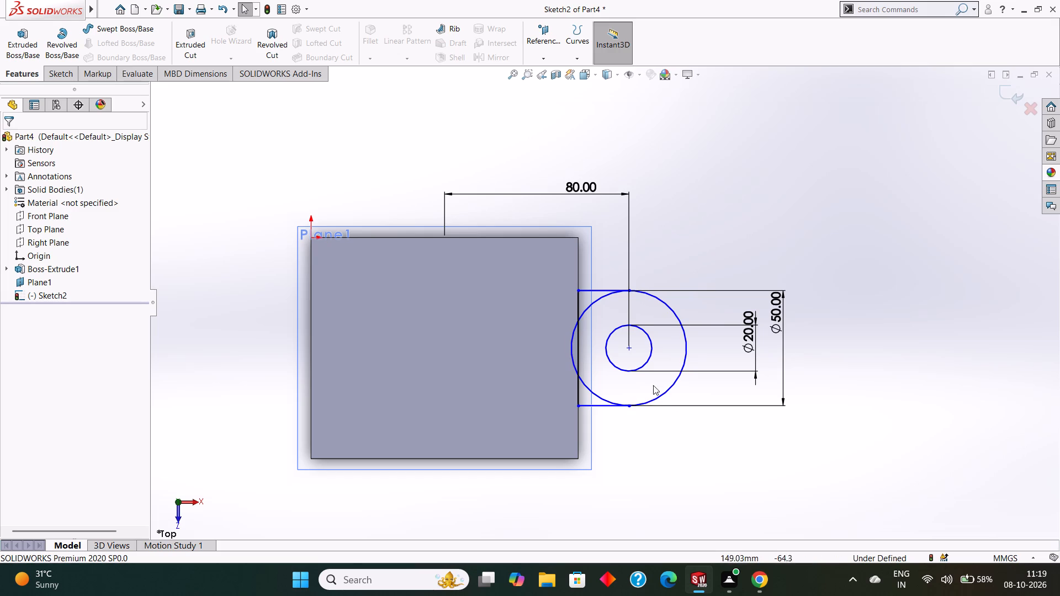
Delete the 20 mm inner circle together with its diameter dimension.
{"action": "right_click", "coordinate": [623, 327]}
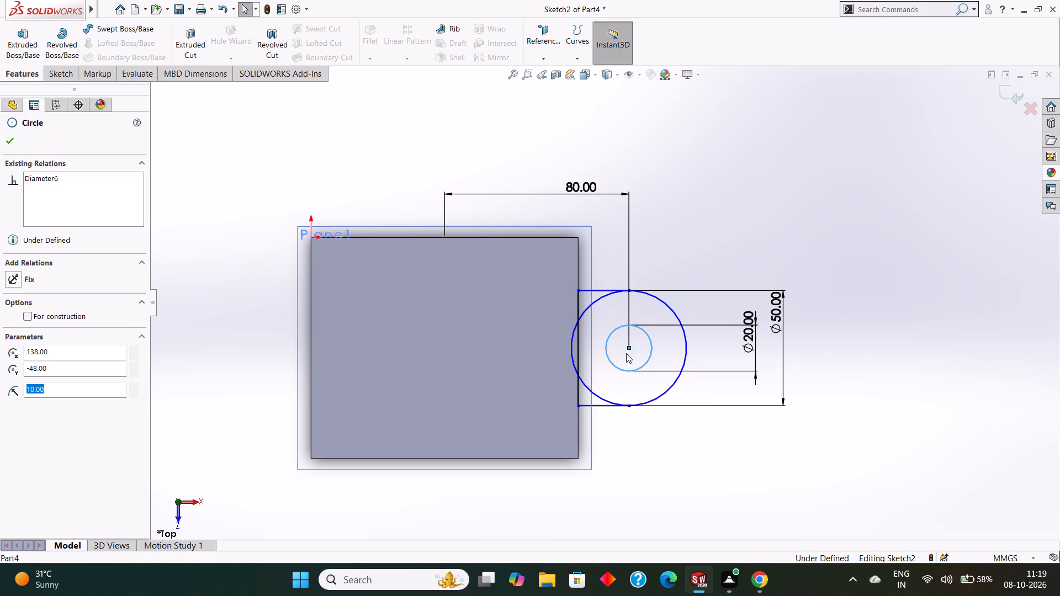
{"action": "left_click", "coordinate": [657, 489]}
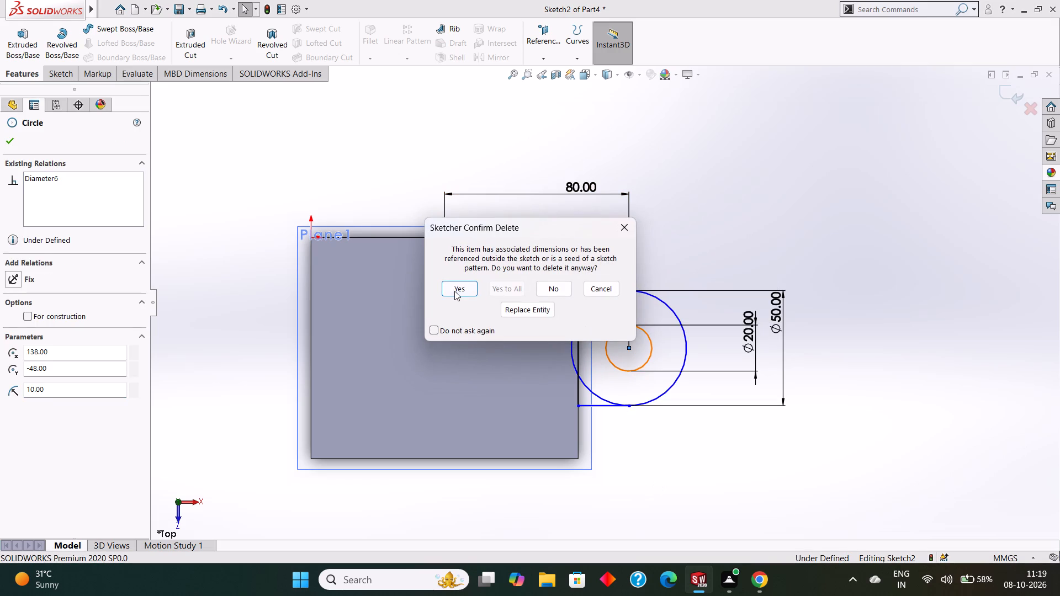
{"action": "left_click", "coordinate": [452, 291]}
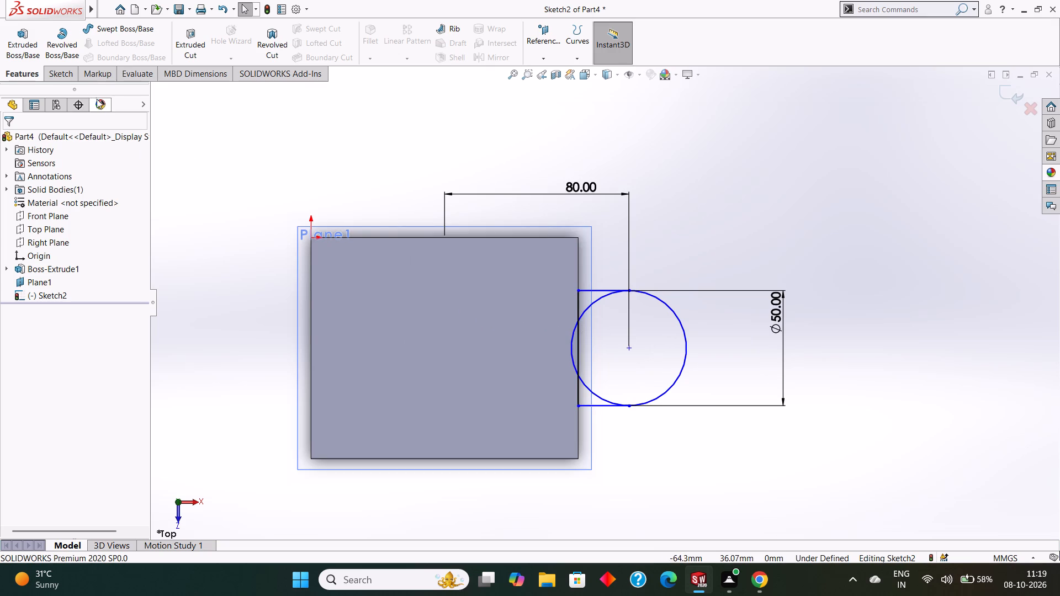
{"action": "right_click", "coordinate": [587, 257]}
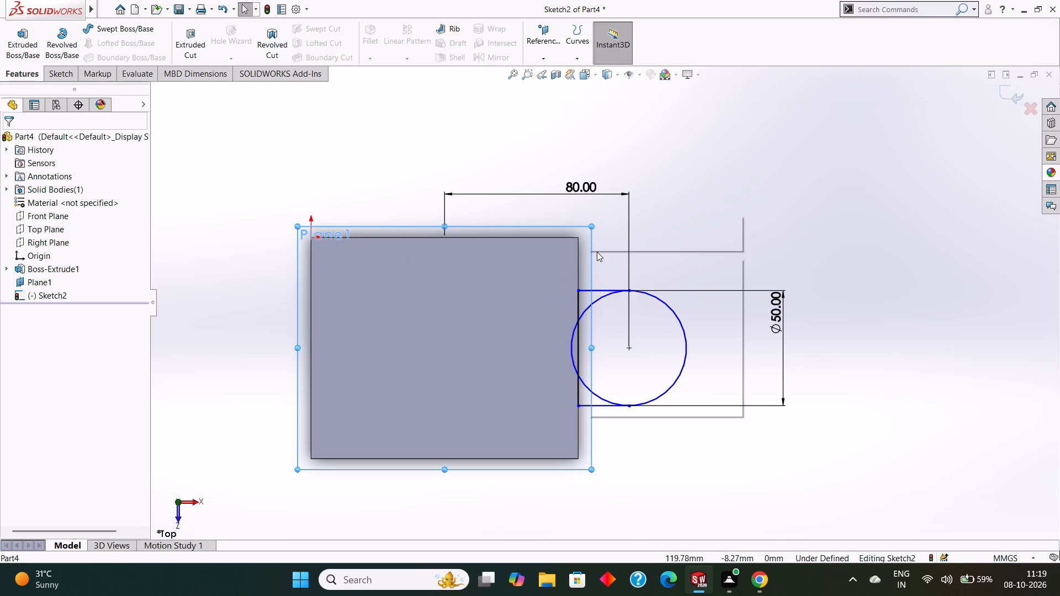
{"action": "key", "text": "Escape"}
Sketch two slanted lines from the 50 mm circle's back and front quadrants to the block's back and front +X corners.
{"action": "left_click", "coordinate": [68, 78]}
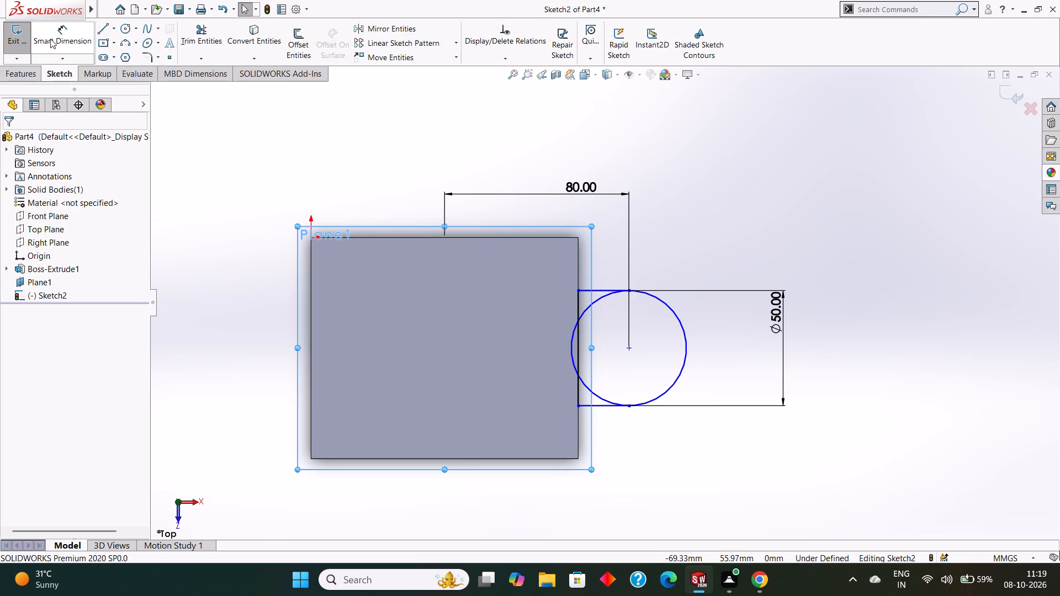
{"action": "left_click", "coordinate": [105, 30]}
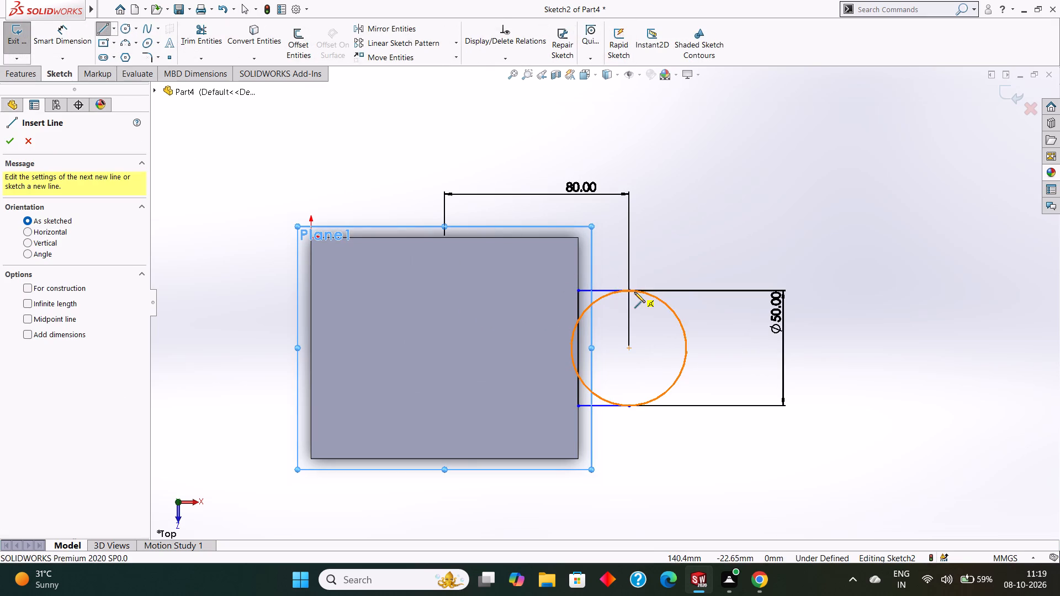
{"action": "left_click", "coordinate": [630, 290]}
{"action": "left_click", "coordinate": [579, 238]}
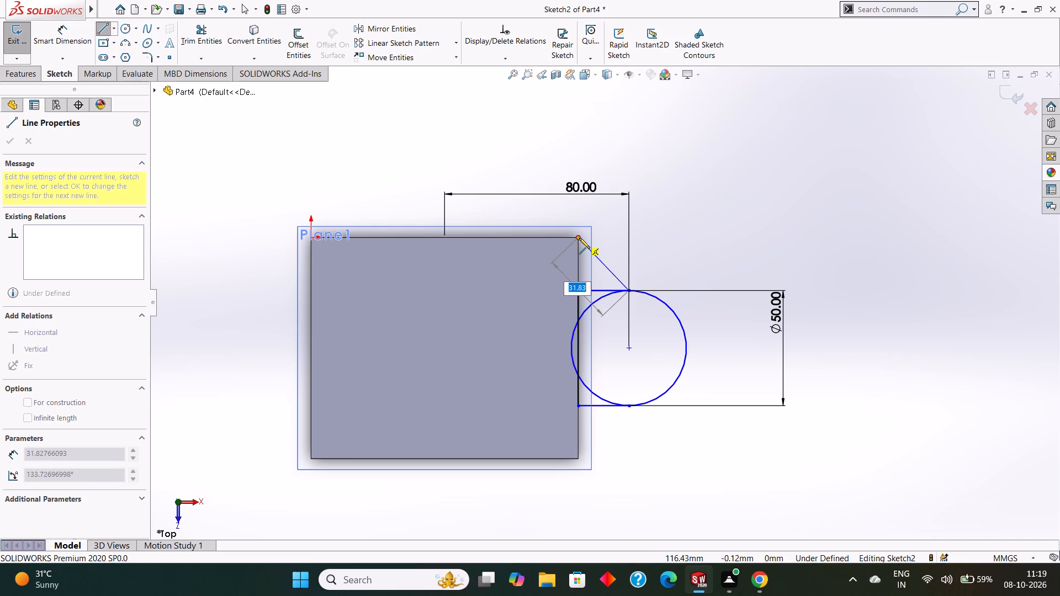
{"action": "key", "text": "Escape"}
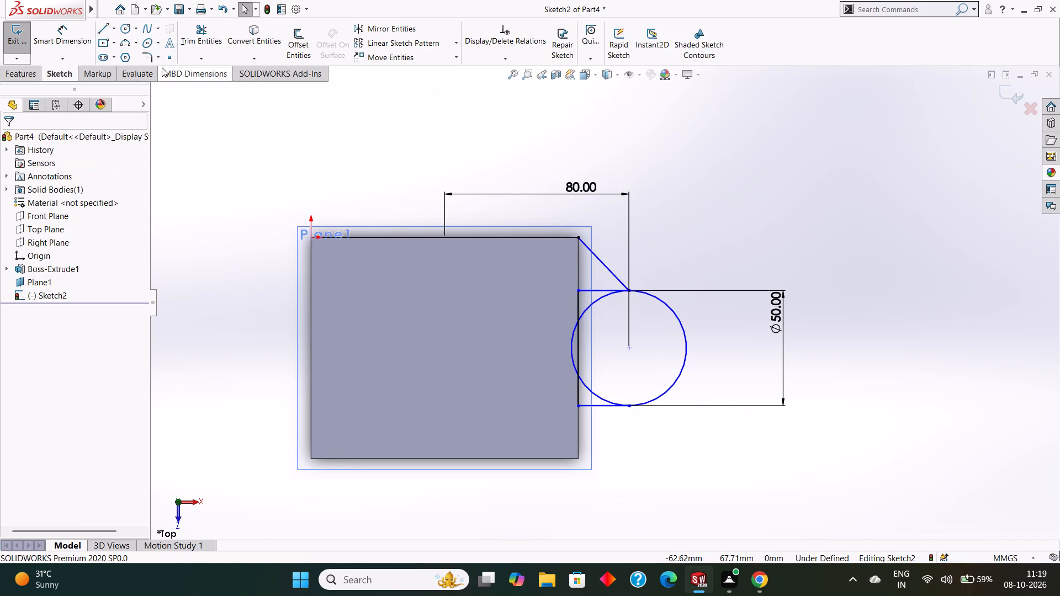
{"action": "left_click", "coordinate": [99, 32]}
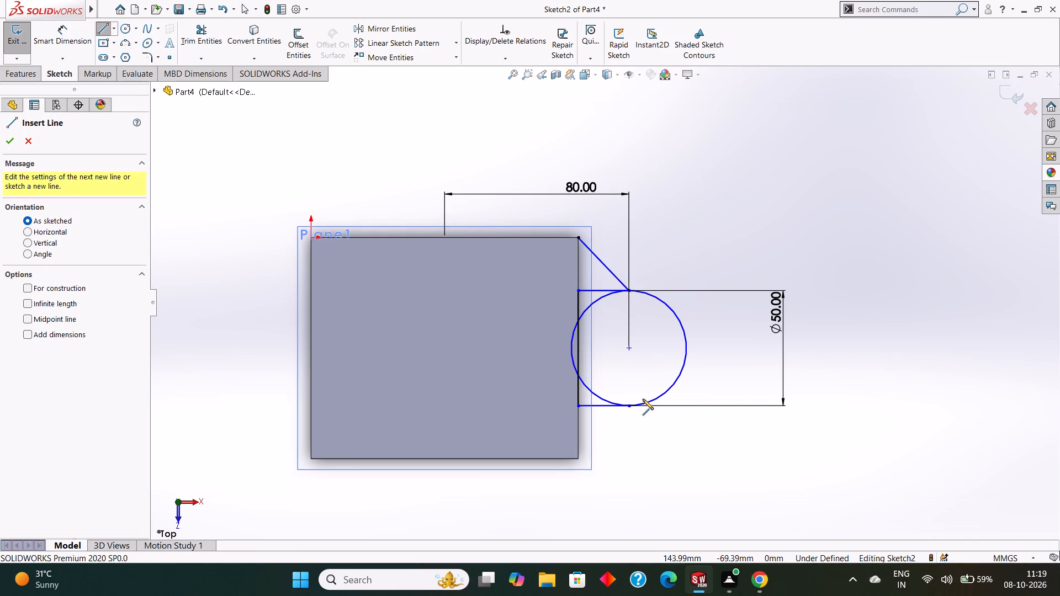
{"action": "left_click", "coordinate": [628, 407]}
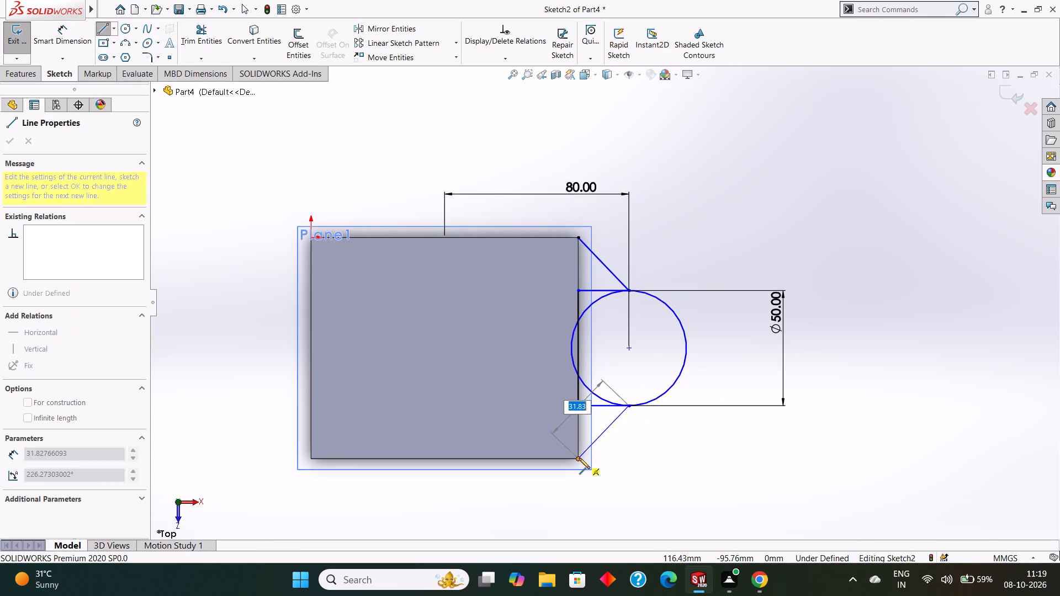
{"action": "left_click", "coordinate": [578, 458]}
{"action": "key", "text": "Escape"}
{"action": "key", "text": "Escape"}
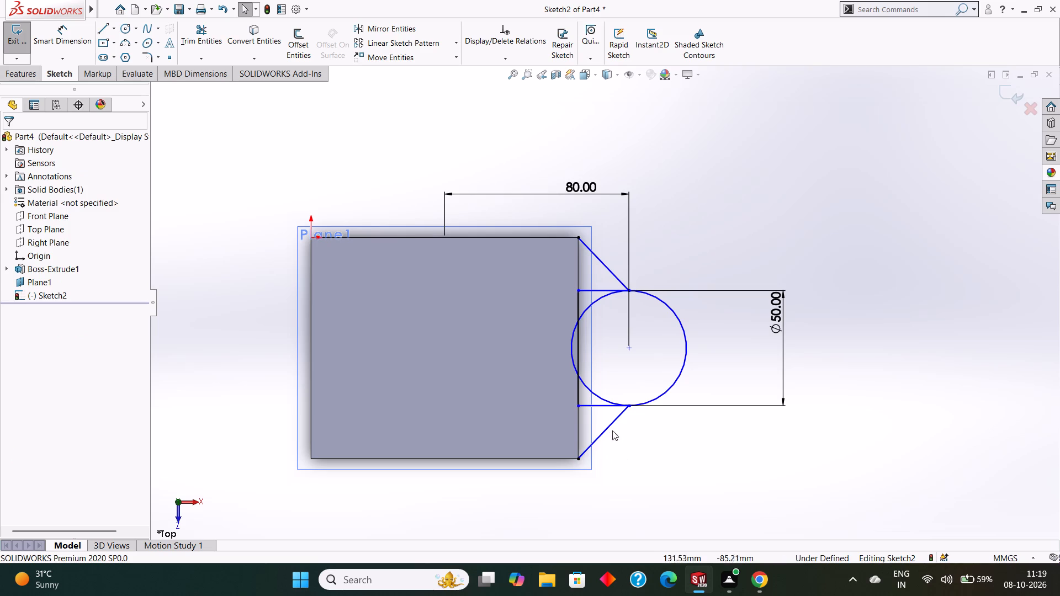
Delete the two straight connecting lines and the short line joining them along the block's +X edge.
{"action": "right_click", "coordinate": [600, 407]}
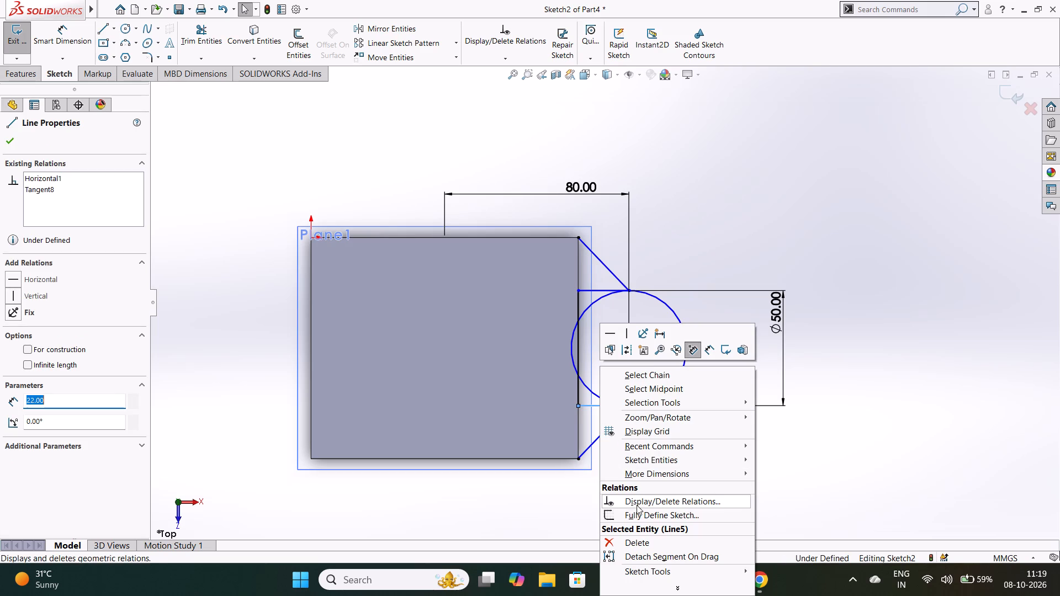
{"action": "left_click", "coordinate": [642, 544]}
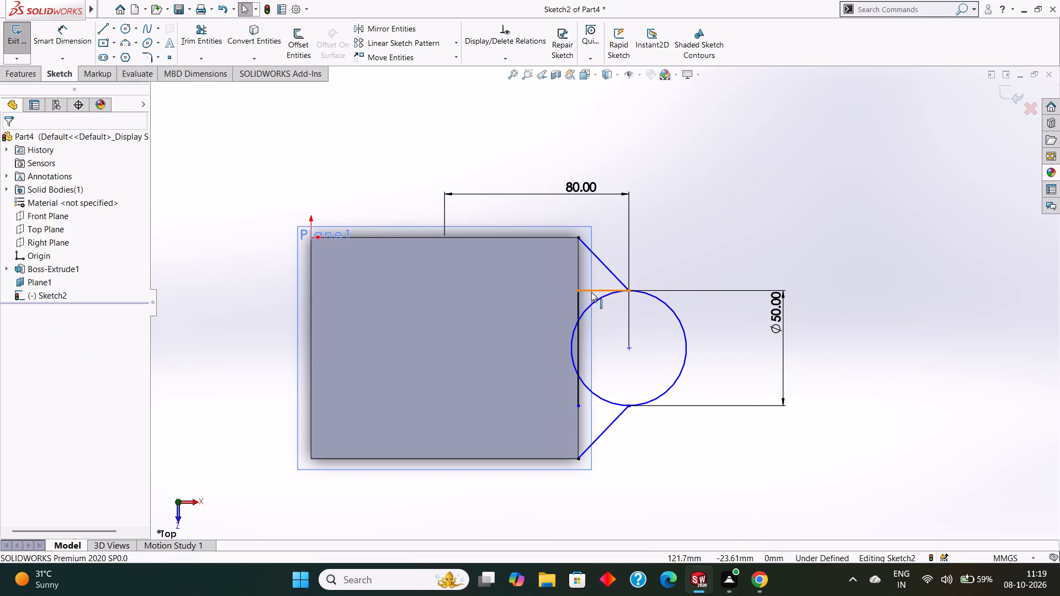
{"action": "right_click", "coordinate": [591, 291]}
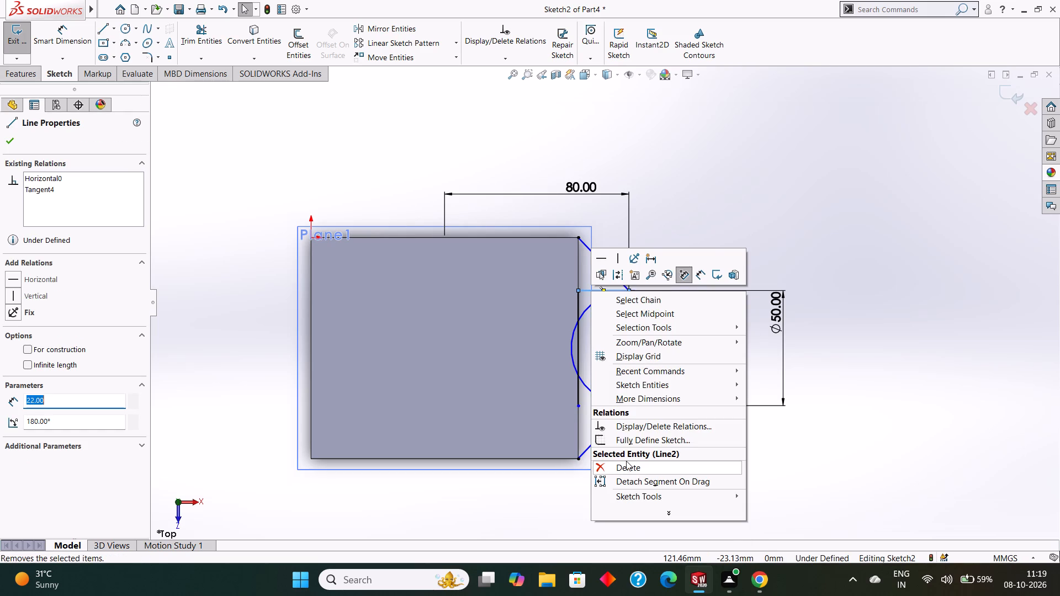
{"action": "left_click", "coordinate": [634, 469]}
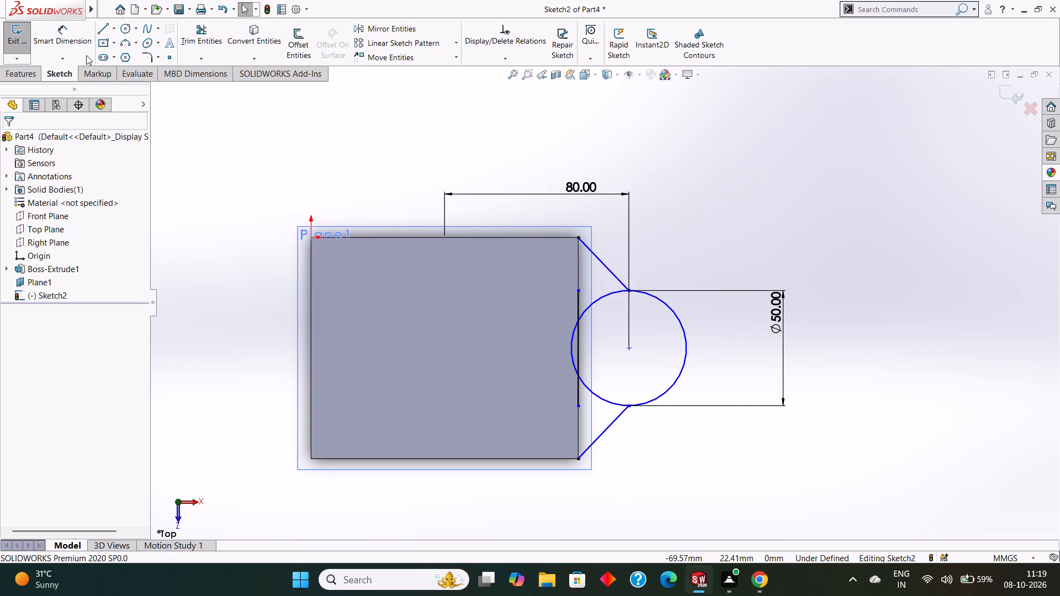
{"action": "right_click", "coordinate": [579, 301]}
{"action": "left_click", "coordinate": [629, 463]}
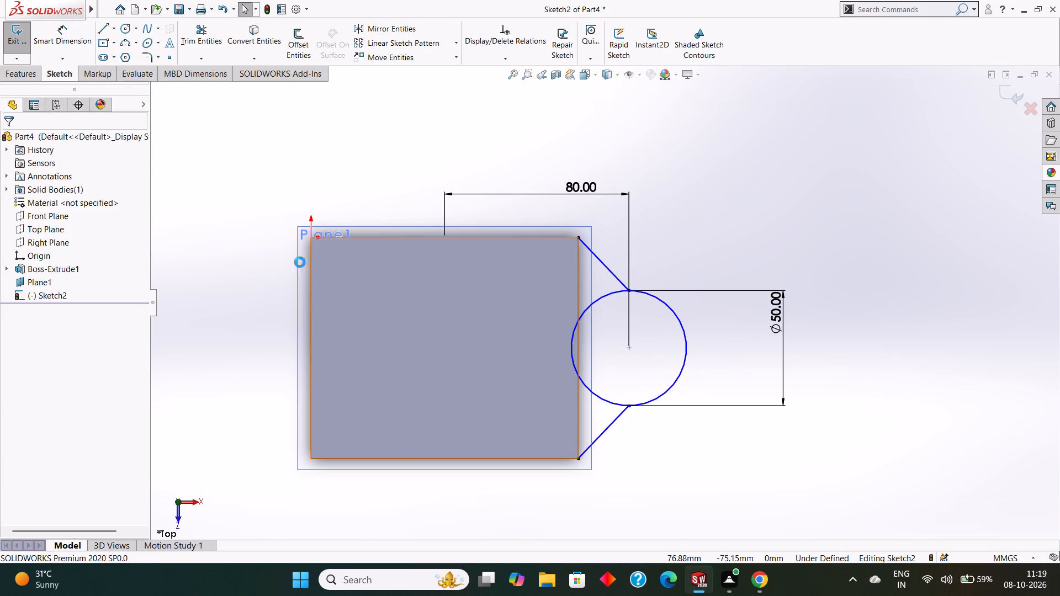
Sketch a line along the block's full +X edge, joining the ends of the two slanted lines.
{"action": "left_click", "coordinate": [100, 31]}
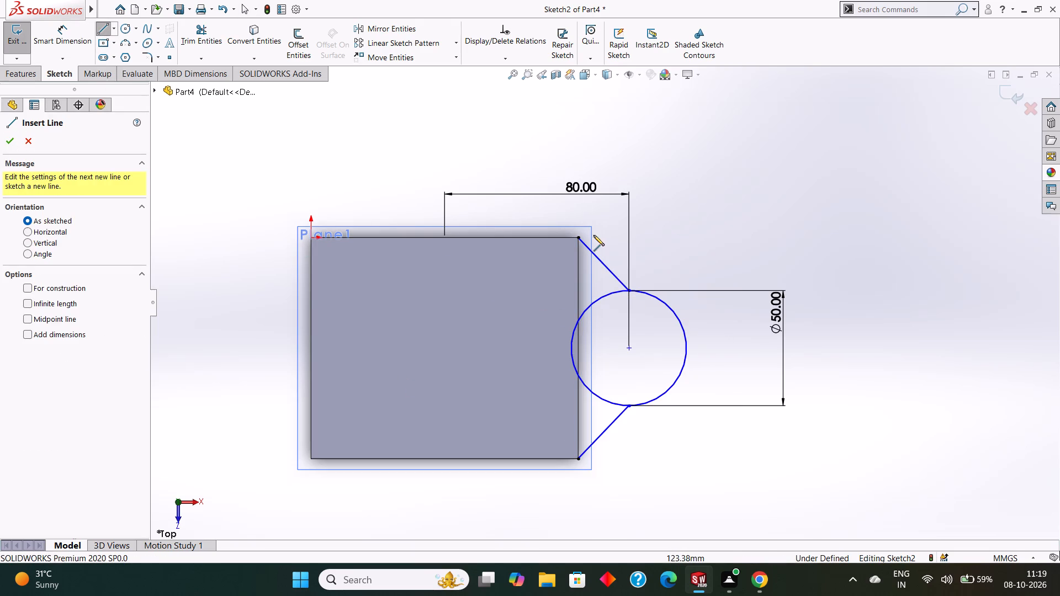
{"action": "left_click", "coordinate": [580, 238]}
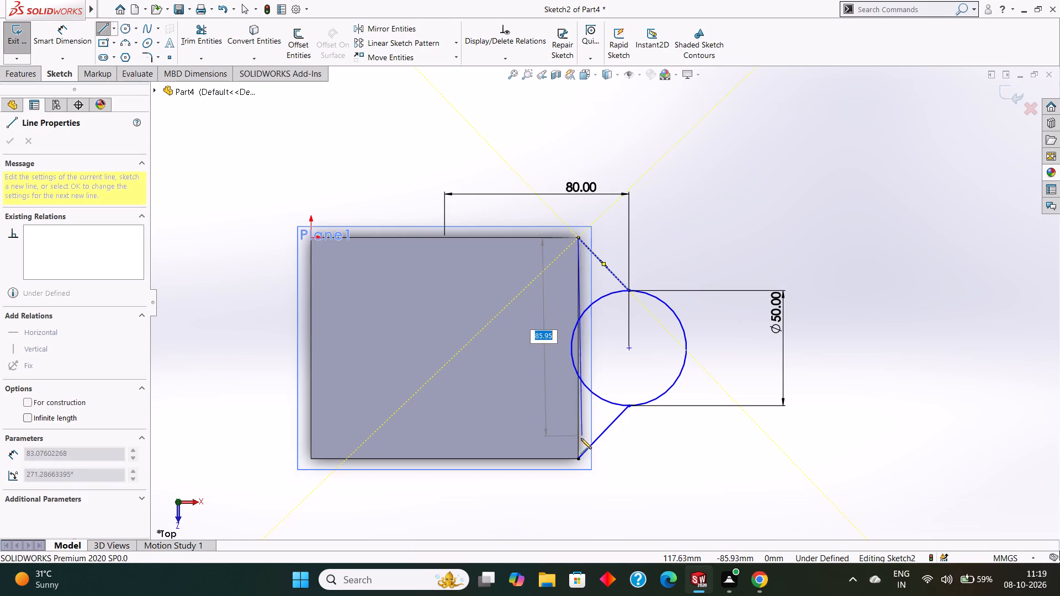
{"action": "left_click", "coordinate": [579, 459]}
{"action": "key", "text": "Escape"}
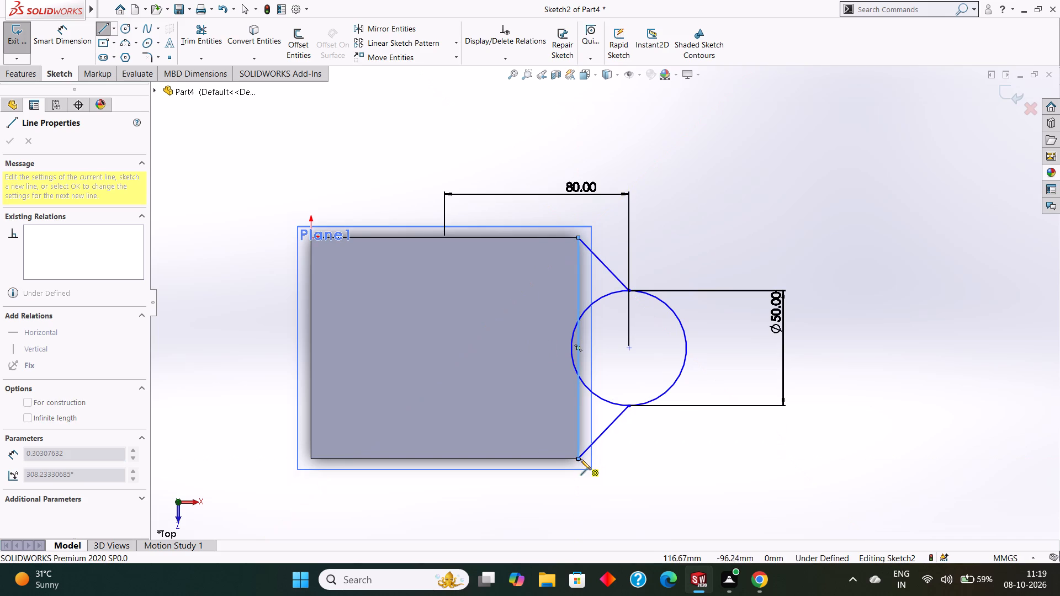
{"action": "key", "text": "Escape"}
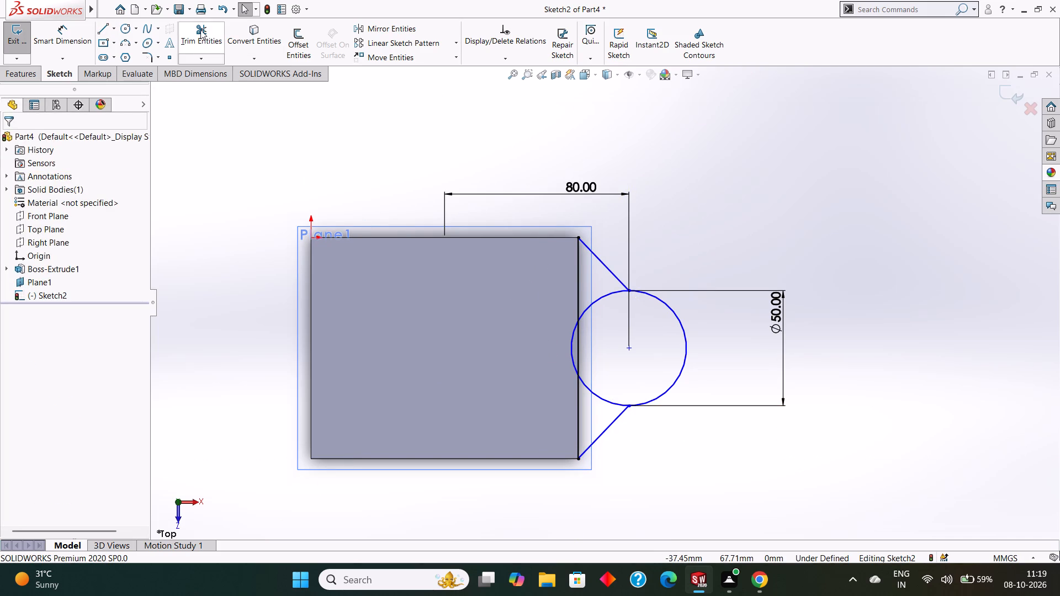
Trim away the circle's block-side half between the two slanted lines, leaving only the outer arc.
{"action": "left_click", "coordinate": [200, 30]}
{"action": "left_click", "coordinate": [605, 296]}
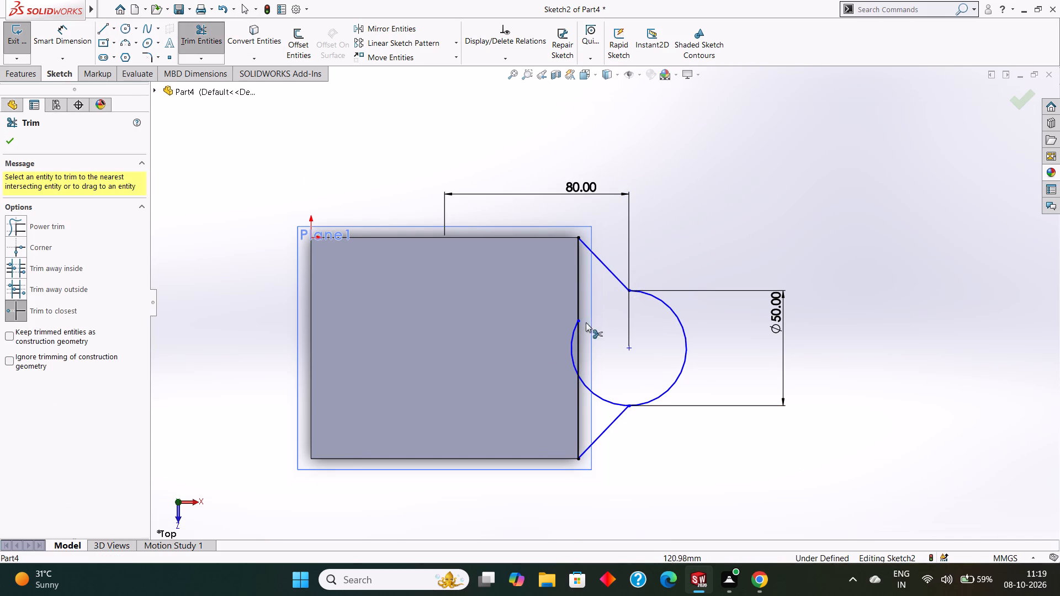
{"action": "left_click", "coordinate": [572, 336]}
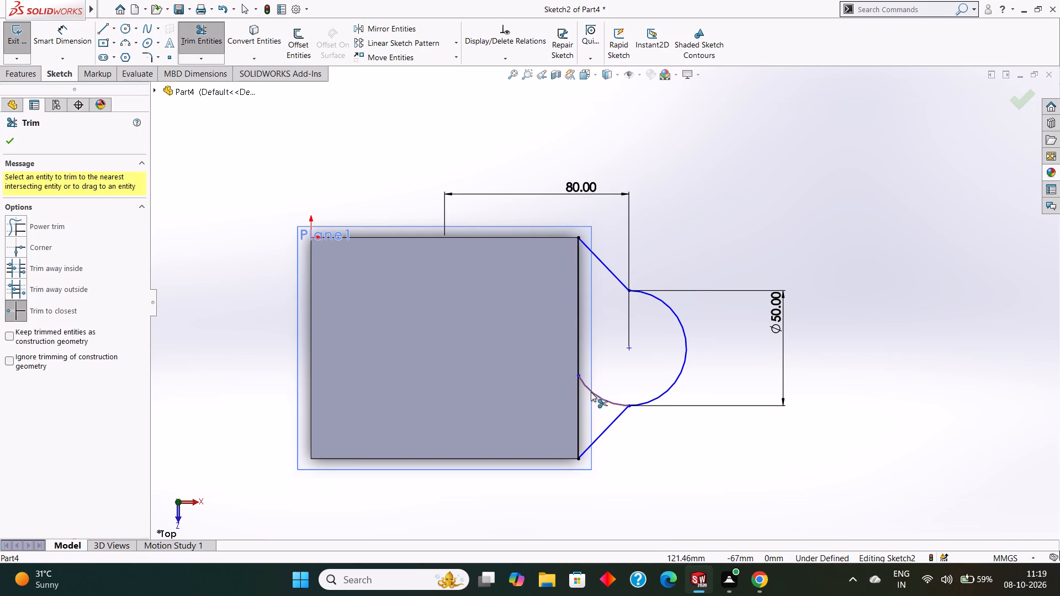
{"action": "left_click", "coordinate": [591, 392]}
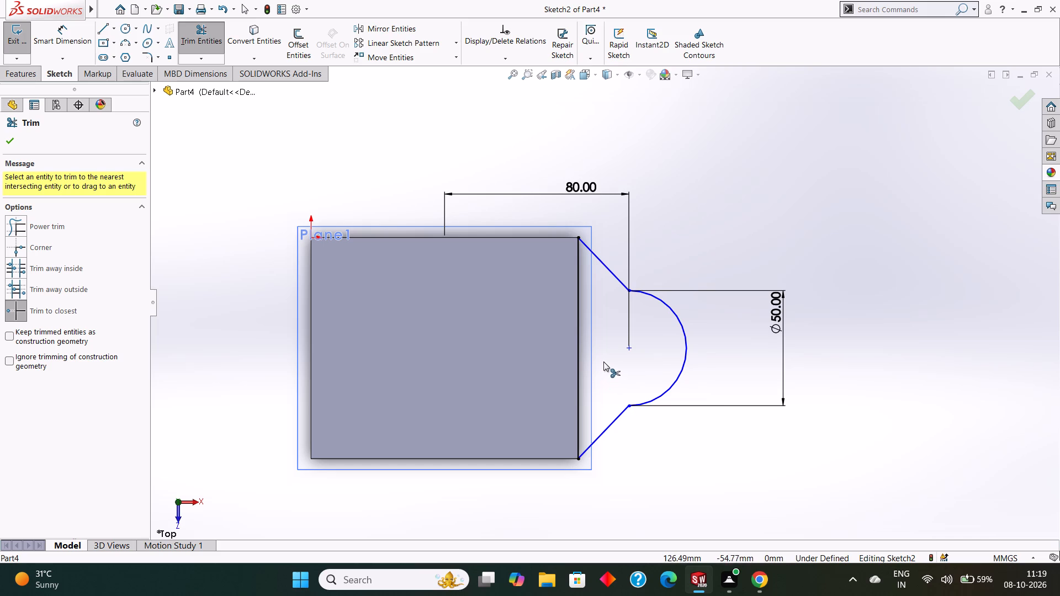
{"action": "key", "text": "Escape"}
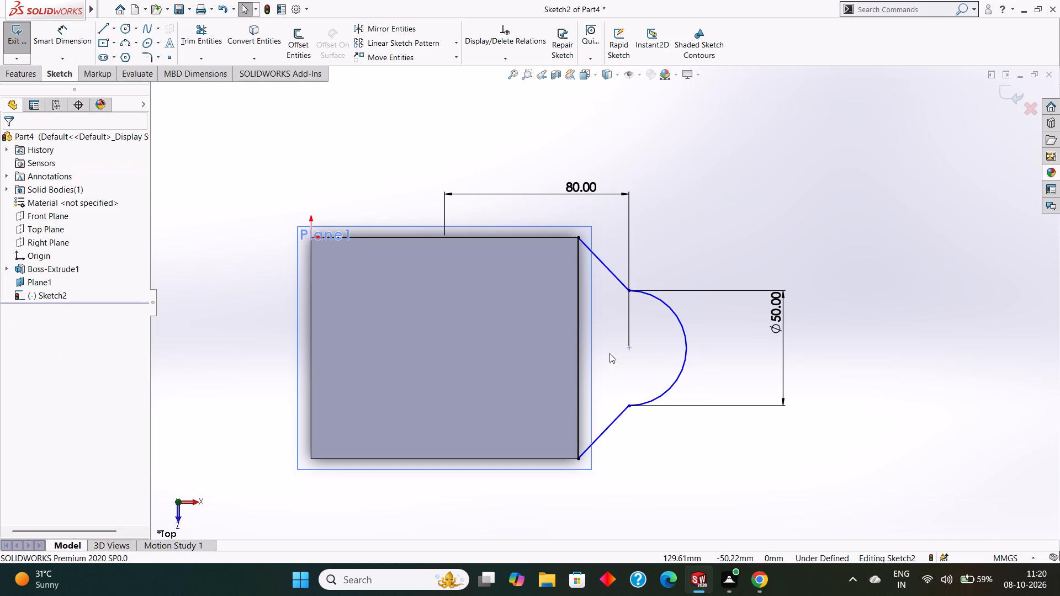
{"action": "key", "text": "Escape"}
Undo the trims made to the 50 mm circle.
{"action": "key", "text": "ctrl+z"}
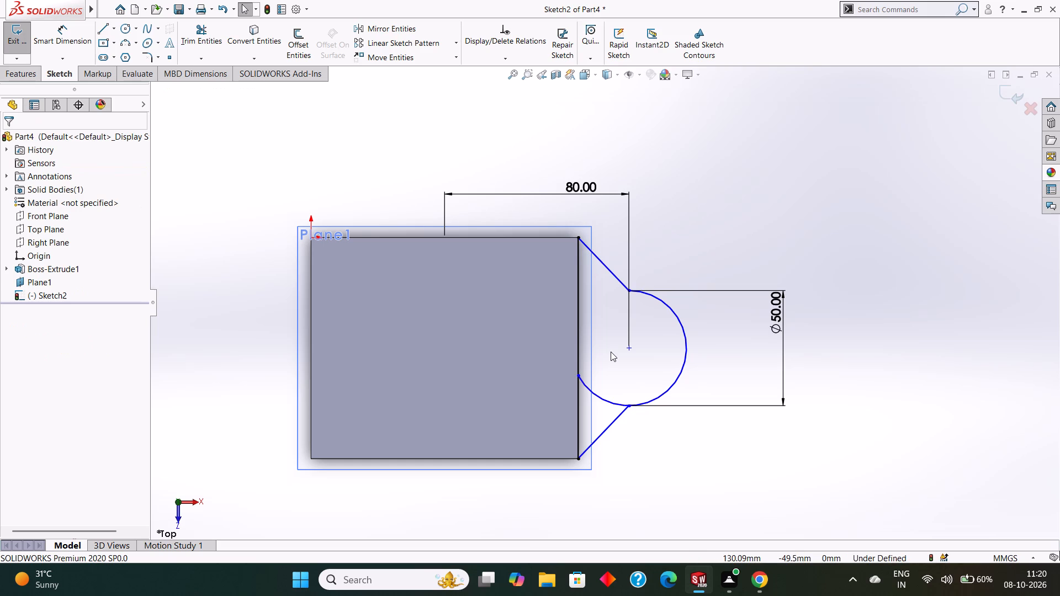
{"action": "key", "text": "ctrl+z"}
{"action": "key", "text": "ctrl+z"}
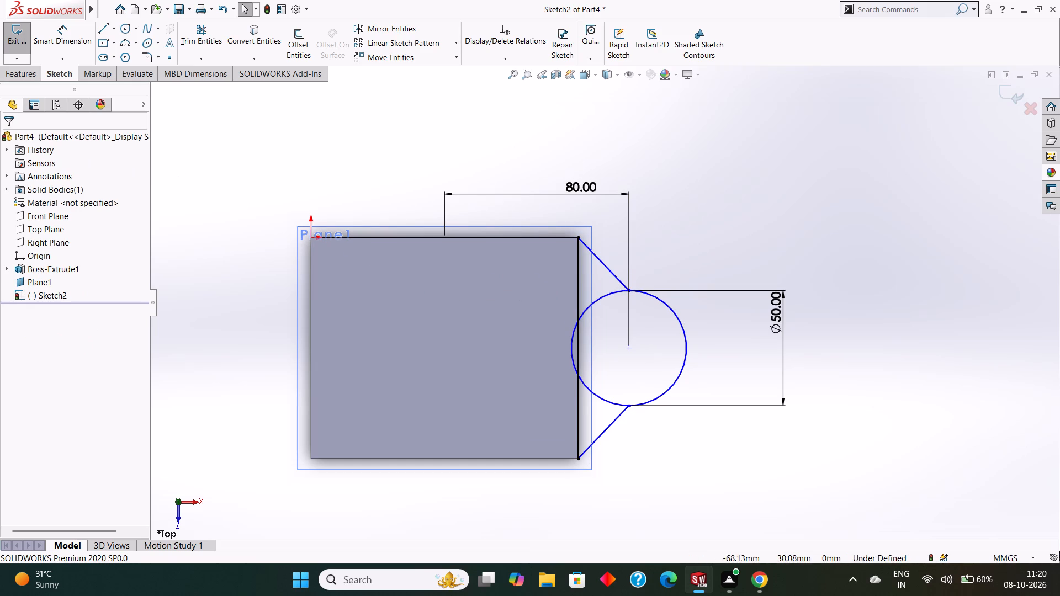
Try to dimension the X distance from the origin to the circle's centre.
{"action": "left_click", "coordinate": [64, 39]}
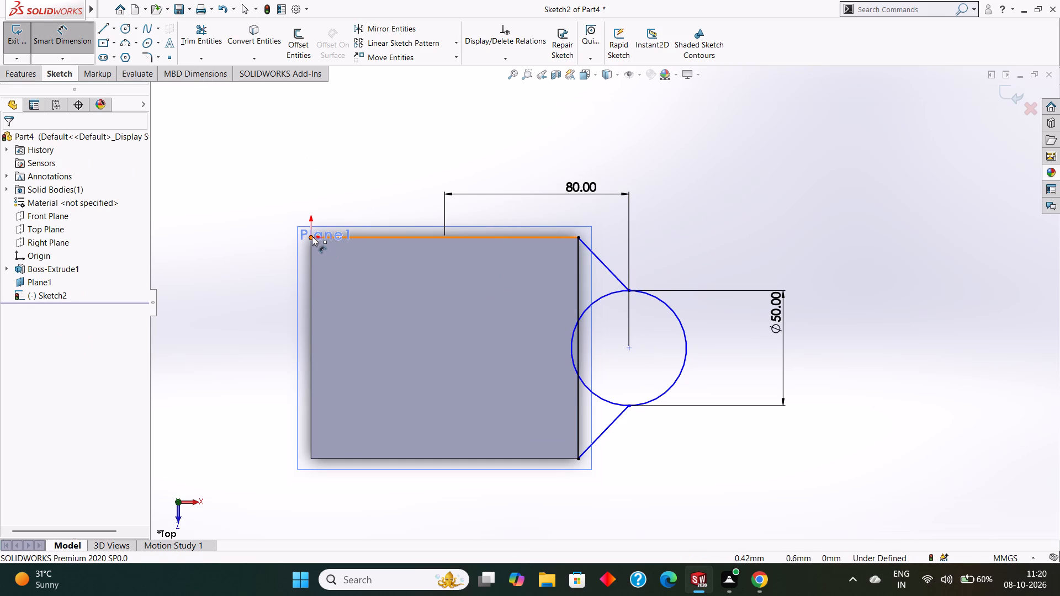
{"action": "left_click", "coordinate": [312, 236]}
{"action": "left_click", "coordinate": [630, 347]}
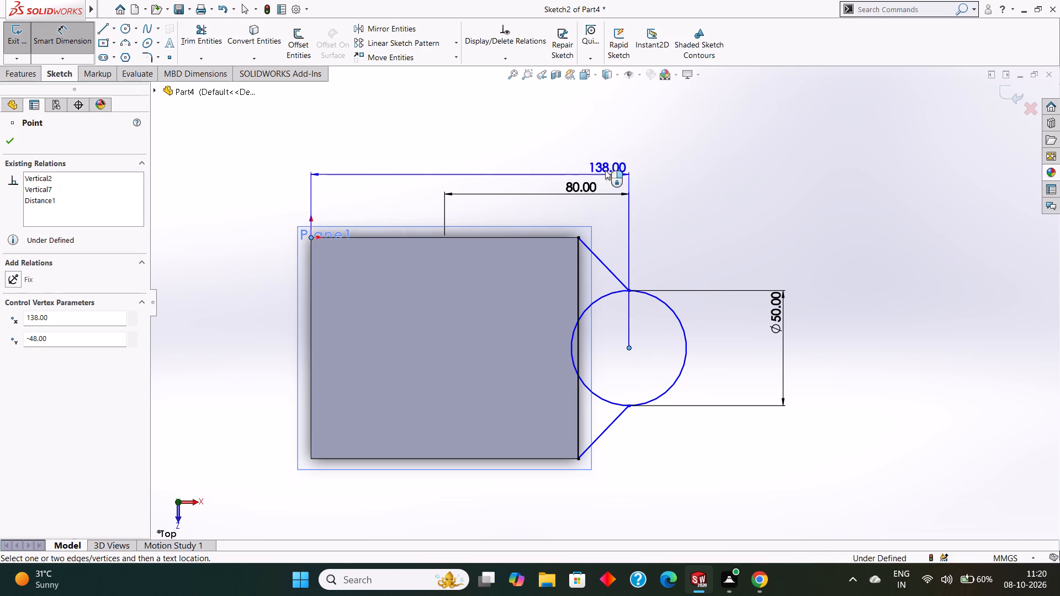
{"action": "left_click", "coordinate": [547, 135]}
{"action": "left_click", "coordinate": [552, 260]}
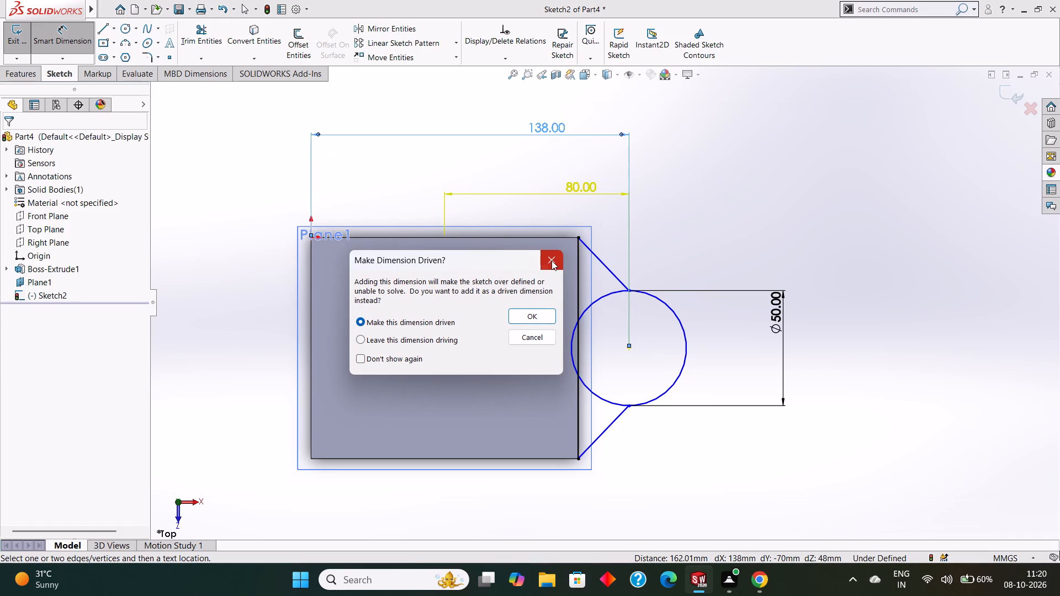
Dimension the Z distance from the origin to the circle's centre.
{"action": "left_click", "coordinate": [309, 237]}
{"action": "left_click", "coordinate": [630, 347]}
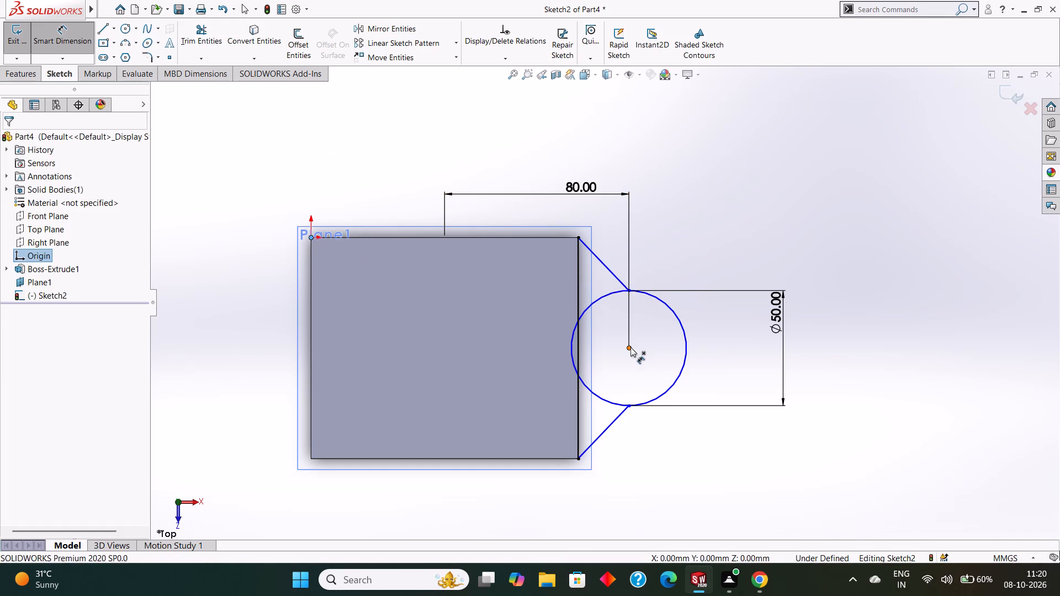
{"action": "left_click", "coordinate": [831, 336]}
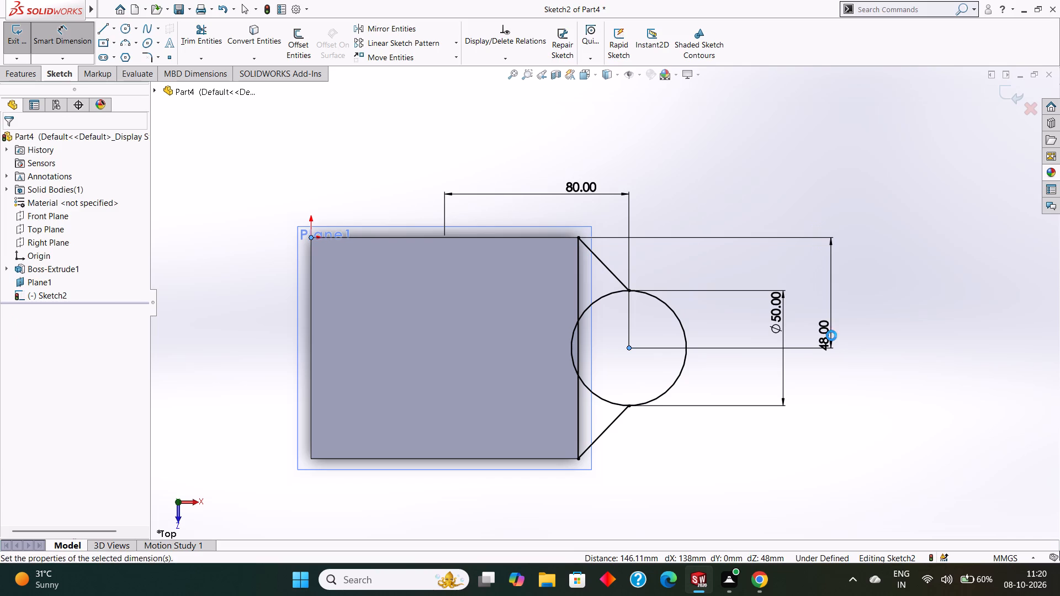
{"action": "left_click", "coordinate": [784, 321]}
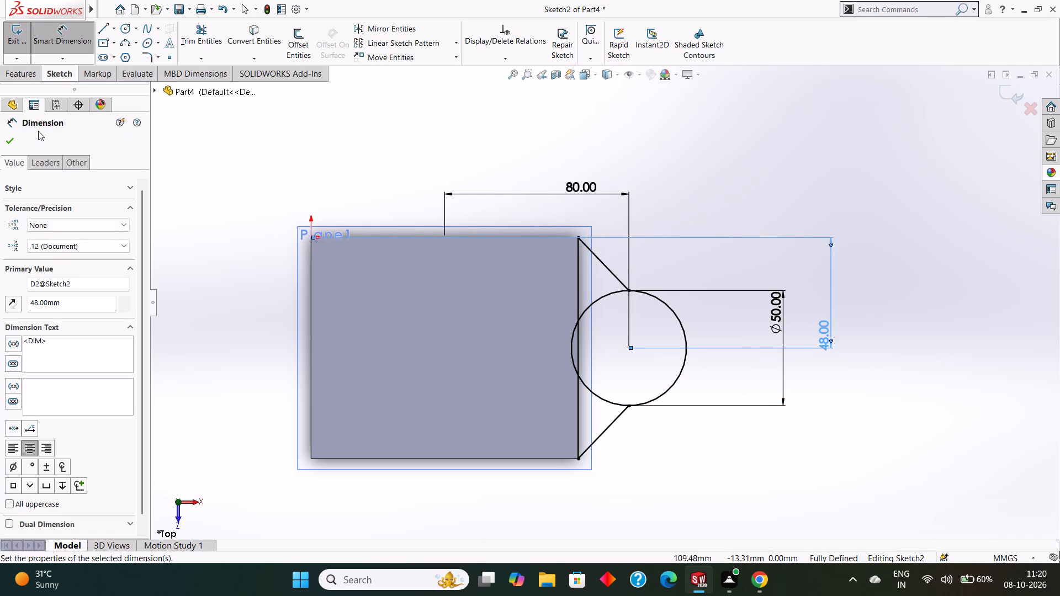
{"action": "left_click", "coordinate": [14, 140]}
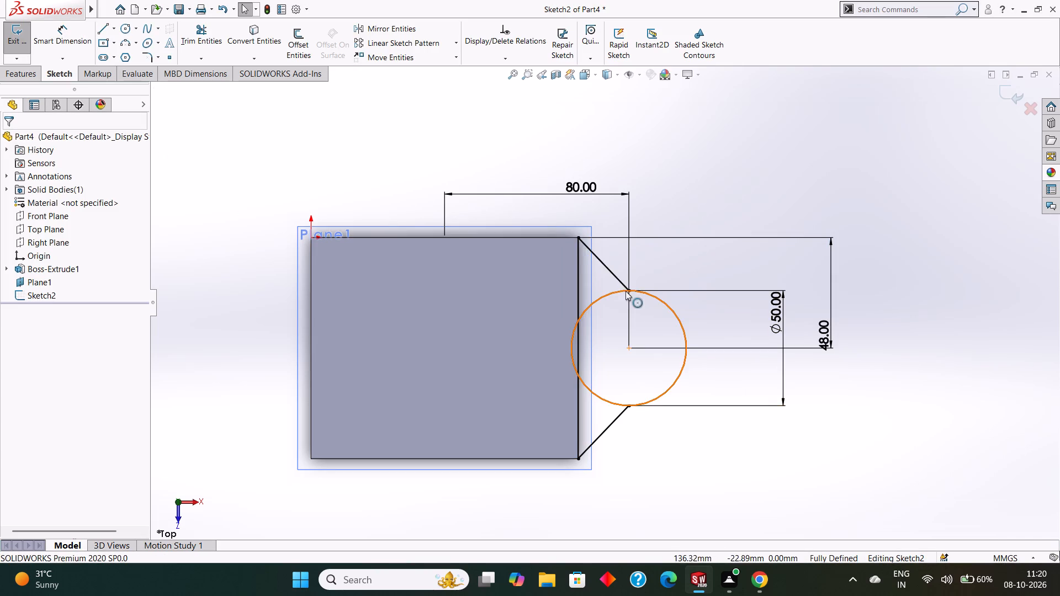
{"action": "key", "text": "Escape"}
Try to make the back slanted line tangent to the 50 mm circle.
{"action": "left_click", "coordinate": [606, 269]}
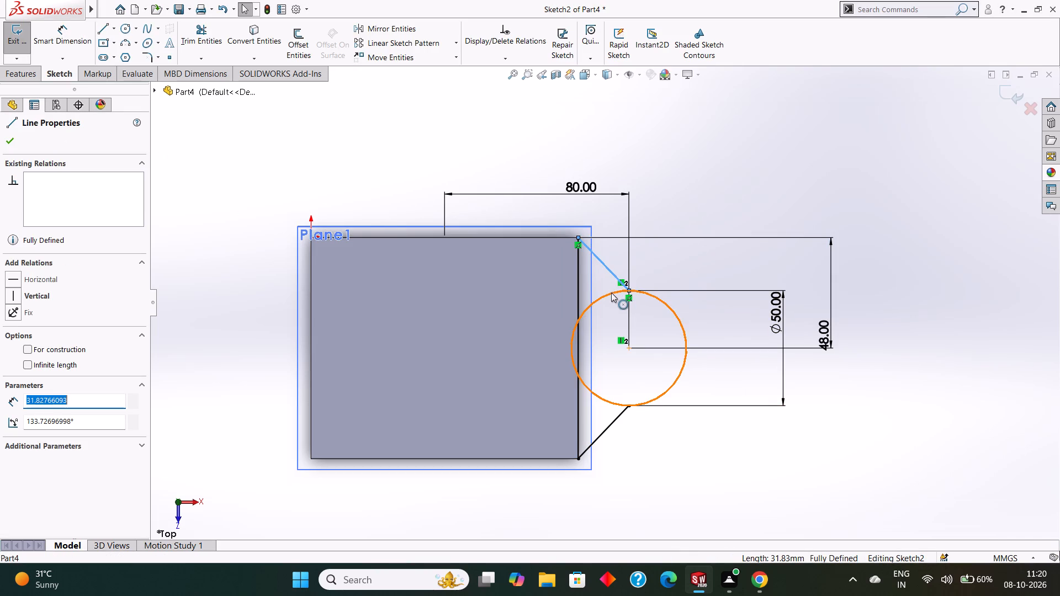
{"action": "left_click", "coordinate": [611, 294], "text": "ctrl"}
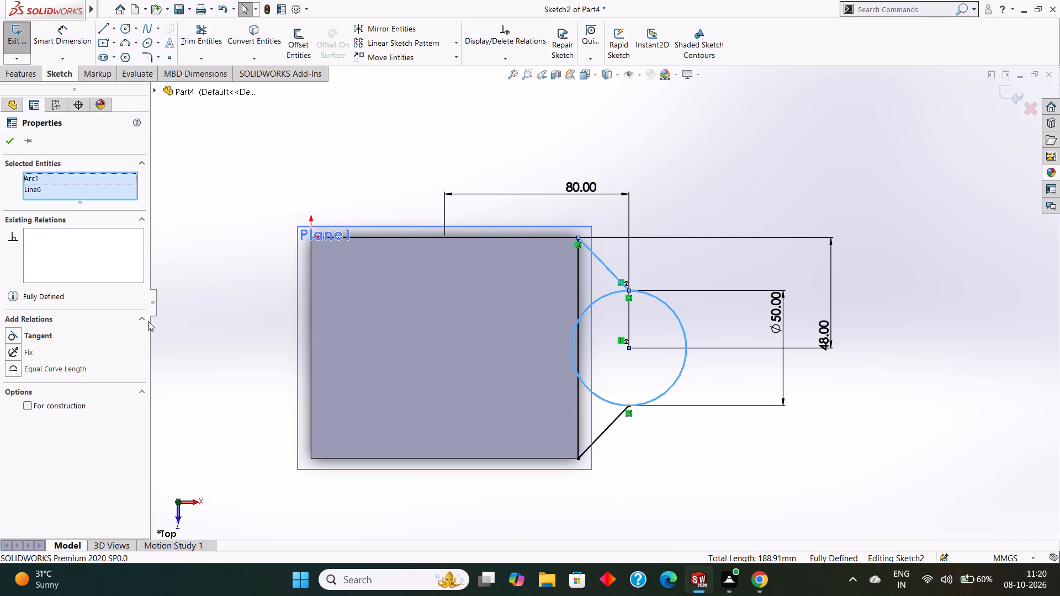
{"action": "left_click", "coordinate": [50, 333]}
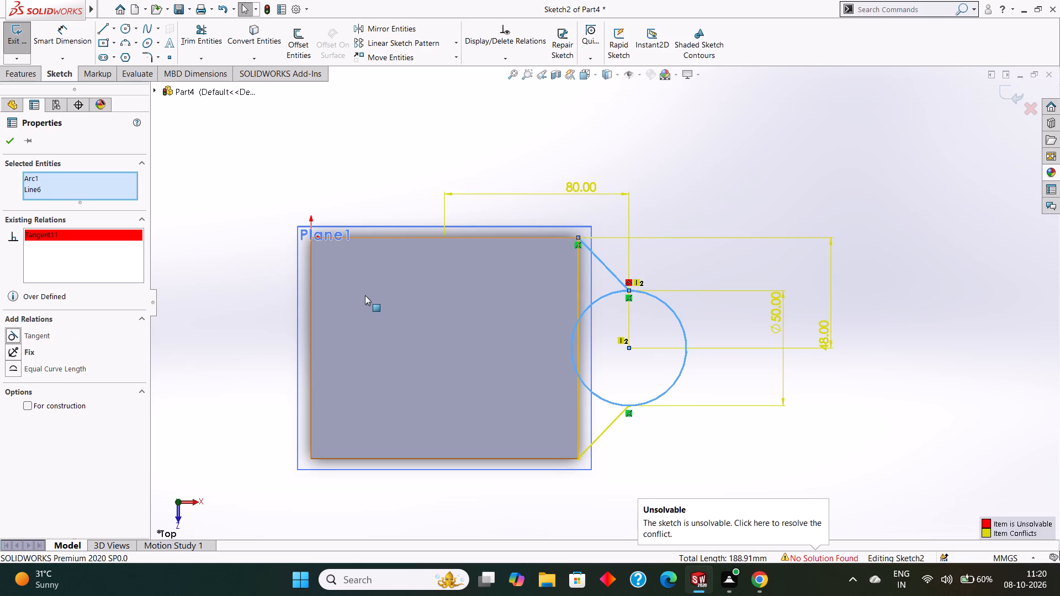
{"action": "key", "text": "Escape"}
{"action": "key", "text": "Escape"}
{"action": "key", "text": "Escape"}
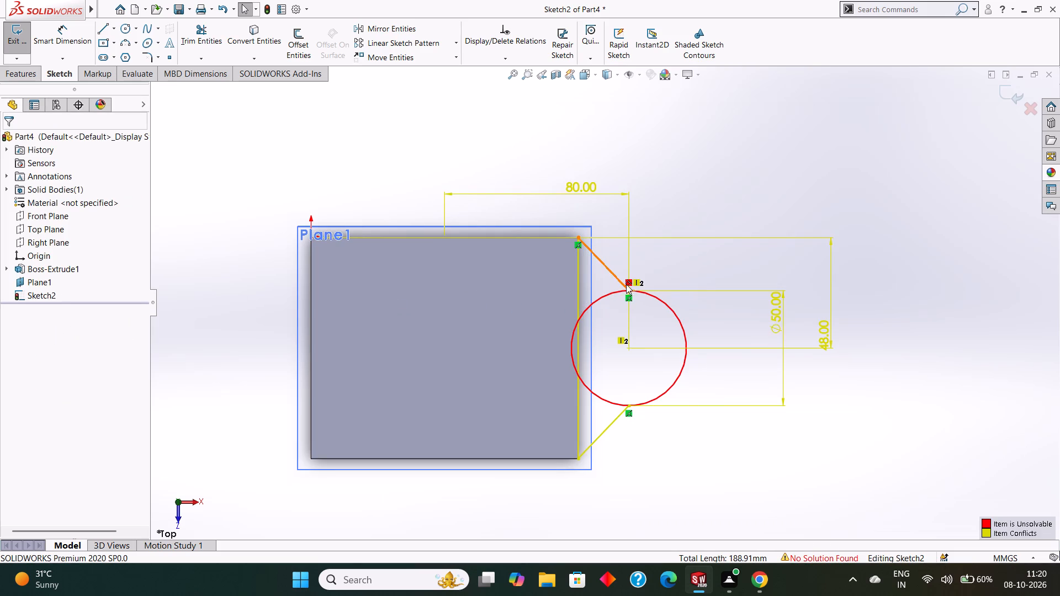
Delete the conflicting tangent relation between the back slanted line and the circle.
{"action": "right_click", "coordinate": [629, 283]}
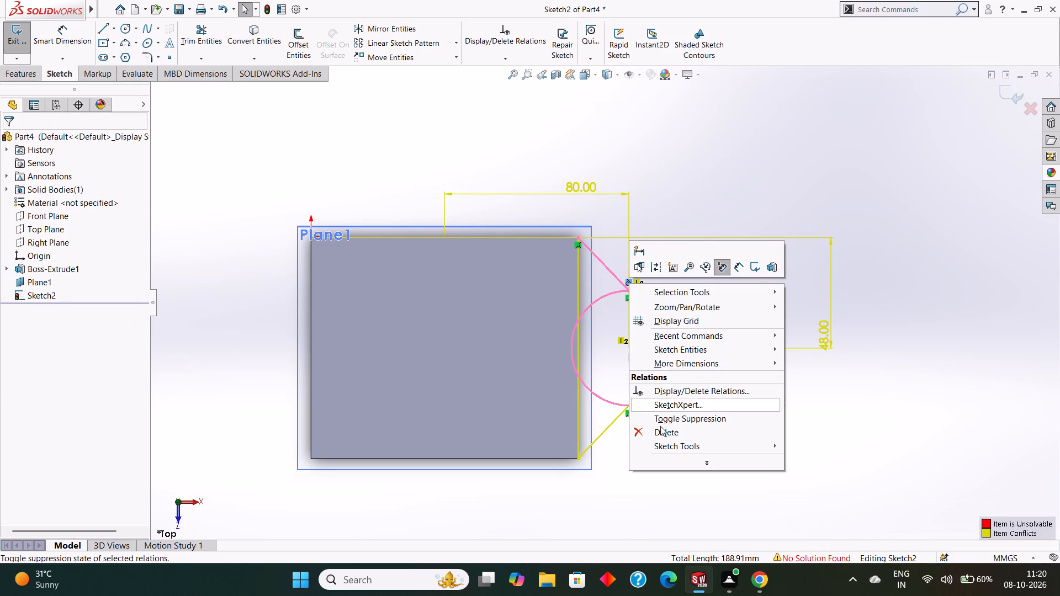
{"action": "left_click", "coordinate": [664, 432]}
Delete the back slanted line and redraw it from the block's back +X corner to touch the 50 mm circle tangentially.
{"action": "right_click", "coordinate": [617, 276]}
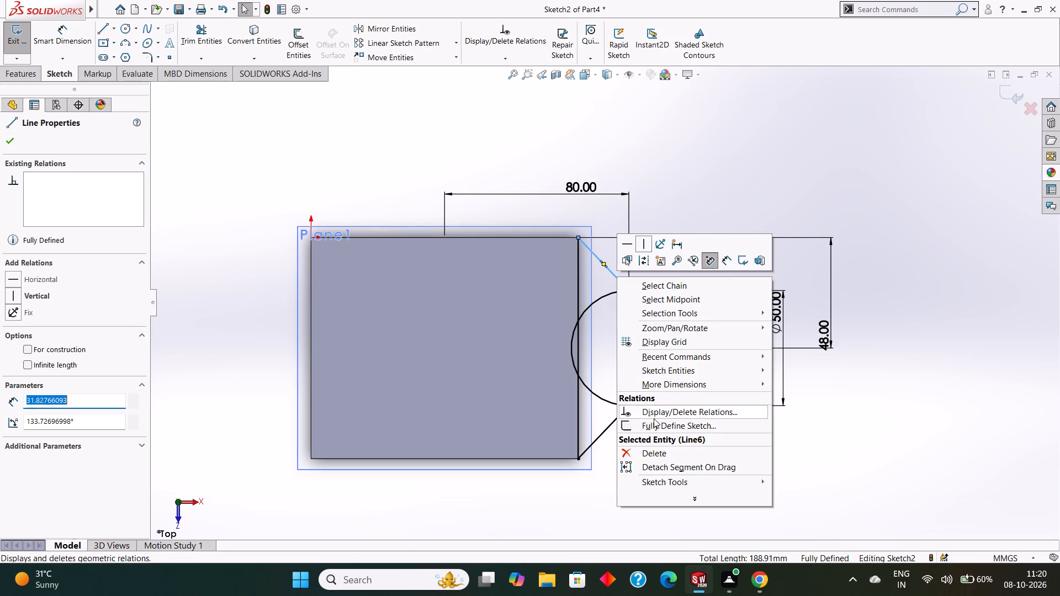
{"action": "left_click", "coordinate": [665, 449]}
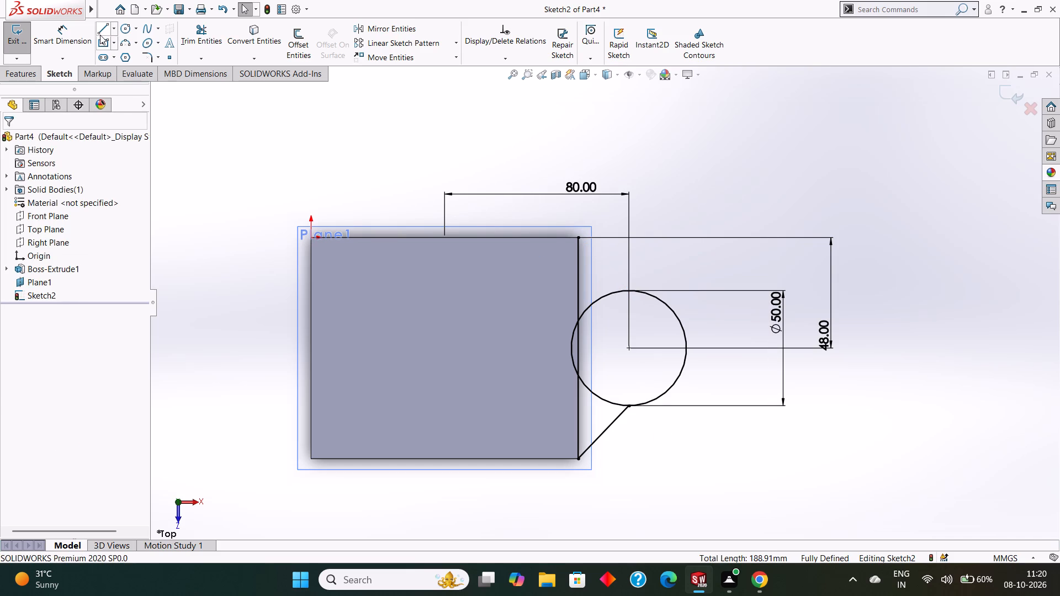
{"action": "left_click", "coordinate": [100, 35]}
{"action": "left_click", "coordinate": [577, 236]}
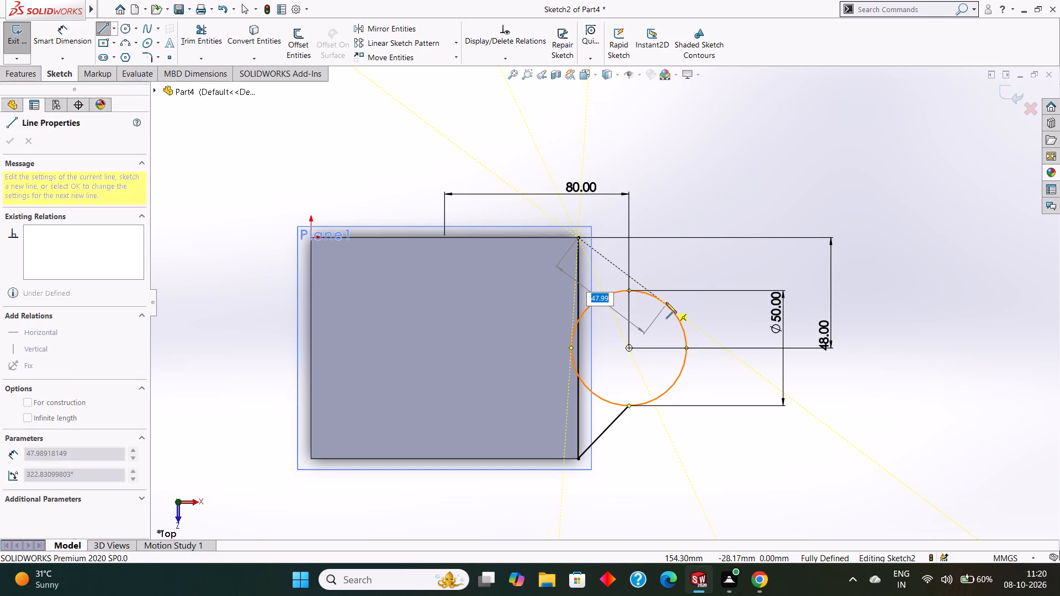
{"action": "left_click", "coordinate": [665, 301]}
{"action": "key", "text": "Escape"}
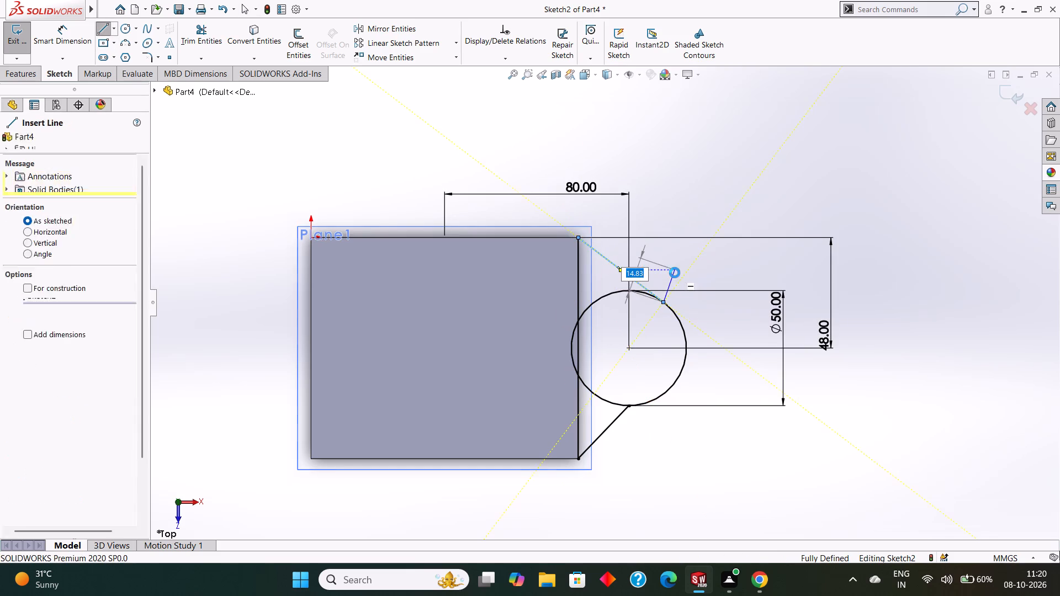
Replace the front slanted line with one about 46.5 mm long from the block's front +X corner, tangent to the circle.
{"action": "right_click", "coordinate": [611, 423]}
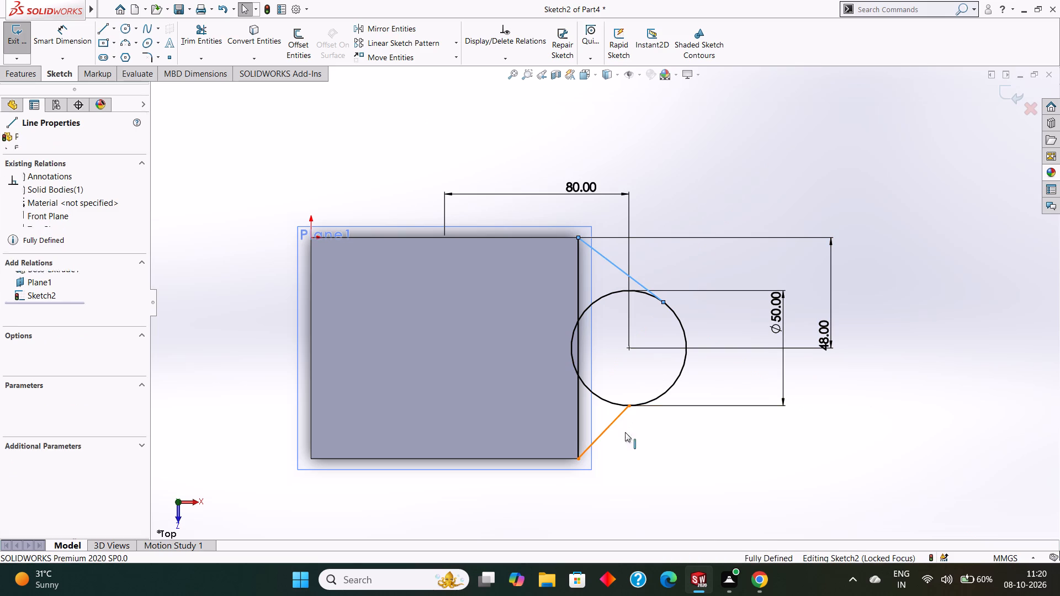
{"action": "left_click", "coordinate": [655, 540]}
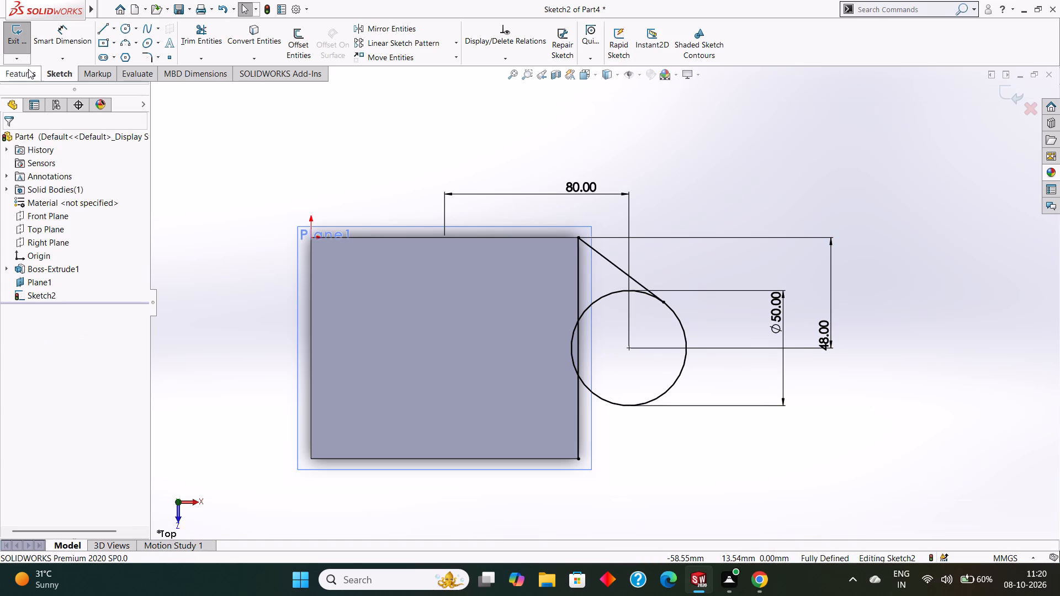
{"action": "left_click", "coordinate": [103, 31]}
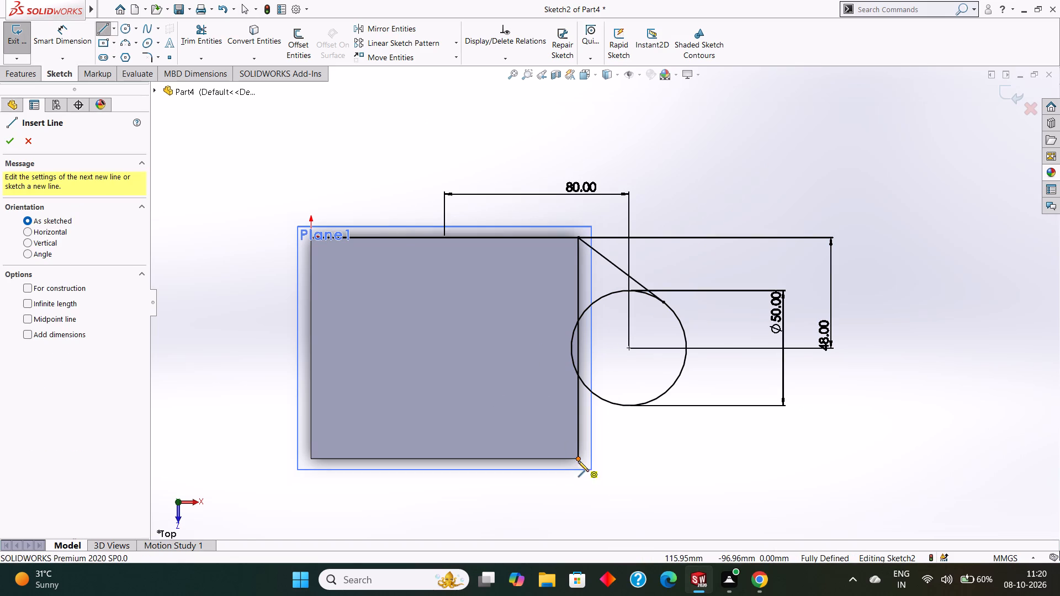
{"action": "left_click_drag", "start_coordinate": [578, 460], "coordinate": [586, 454]}
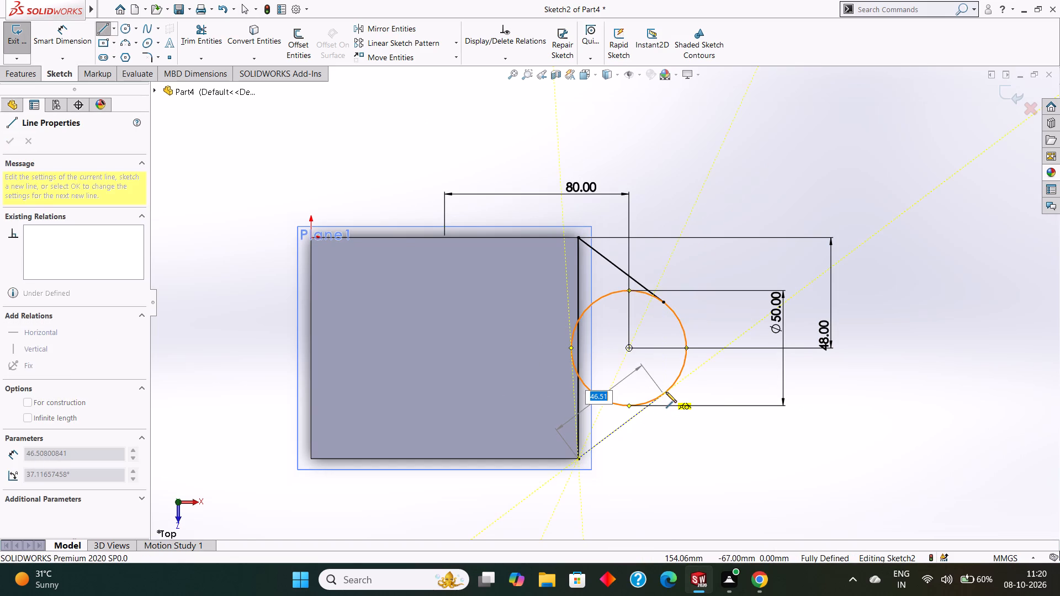
{"action": "left_click", "coordinate": [666, 392]}
{"action": "key", "text": "Escape"}
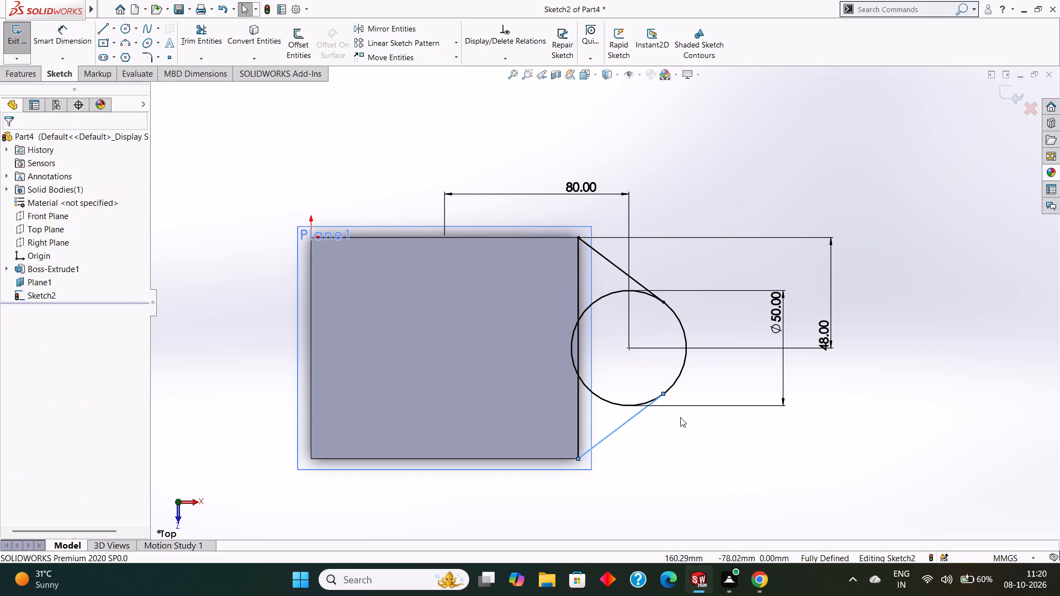
{"action": "key", "text": "Escape"}
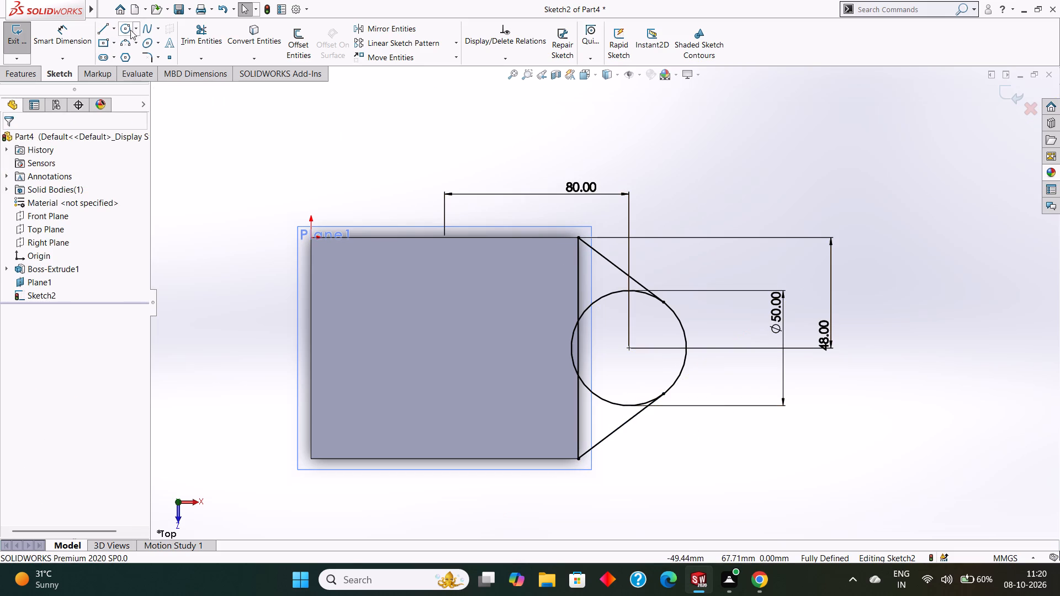
Trim away the inner part of the 50 mm circle, keeping only the outer arc between the two slanted lines.
{"action": "left_click", "coordinate": [183, 28]}
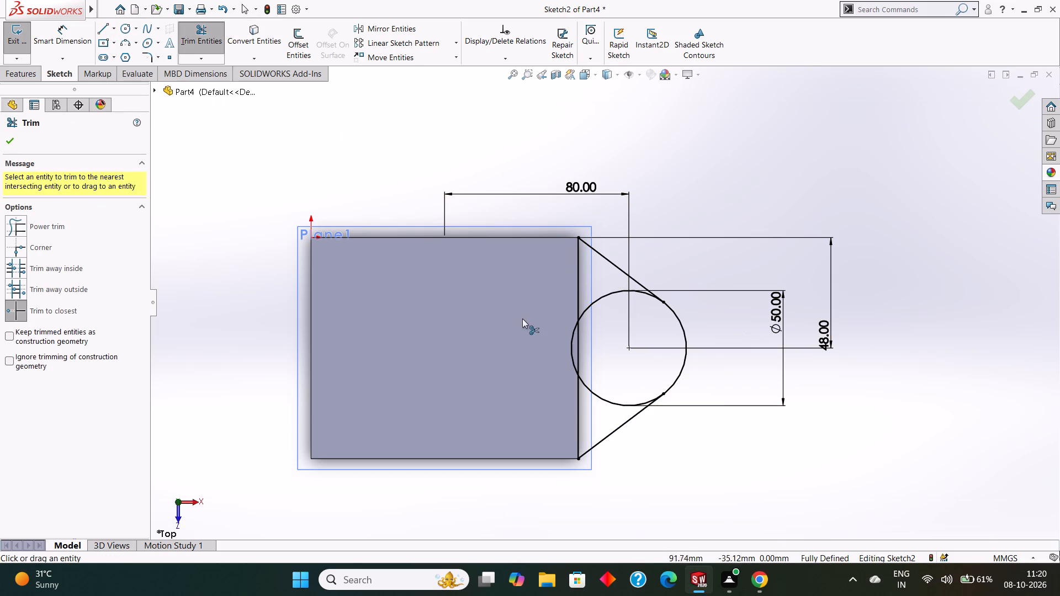
{"action": "left_click", "coordinate": [612, 292]}
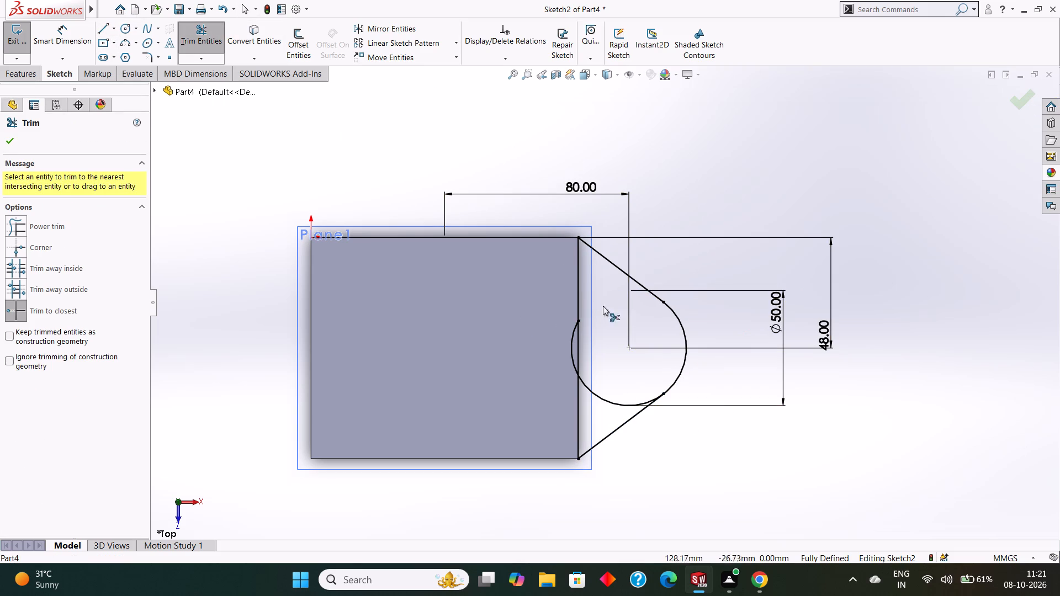
{"action": "scroll", "coordinate": [577, 343], "scroll_direction": "down", "scroll_amount": 2}
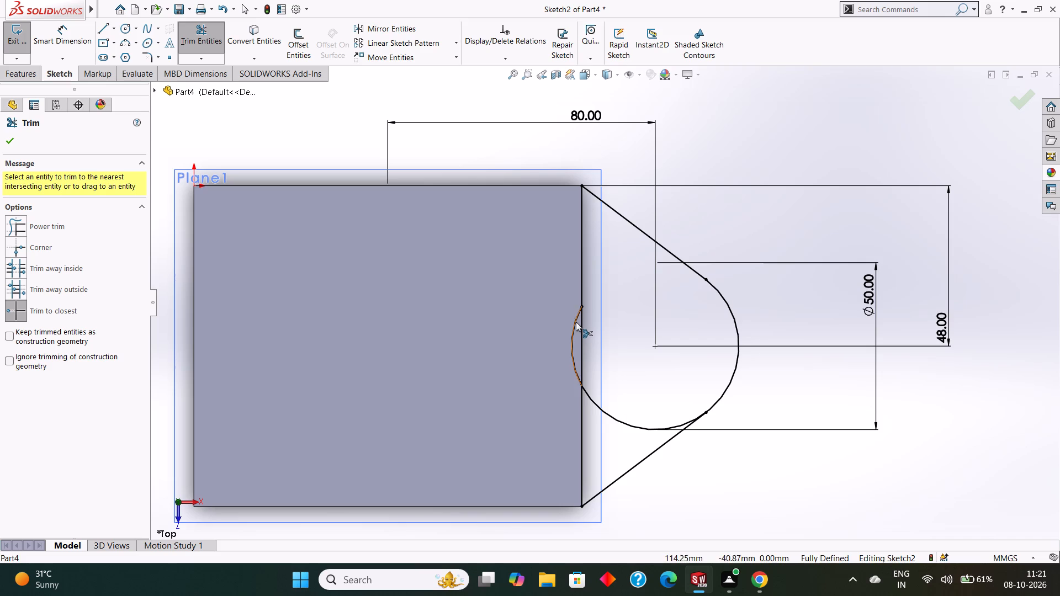
{"action": "left_click", "coordinate": [576, 322]}
{"action": "left_click", "coordinate": [595, 406]}
{"action": "scroll", "coordinate": [619, 377], "scroll_direction": "up", "scroll_amount": 2}
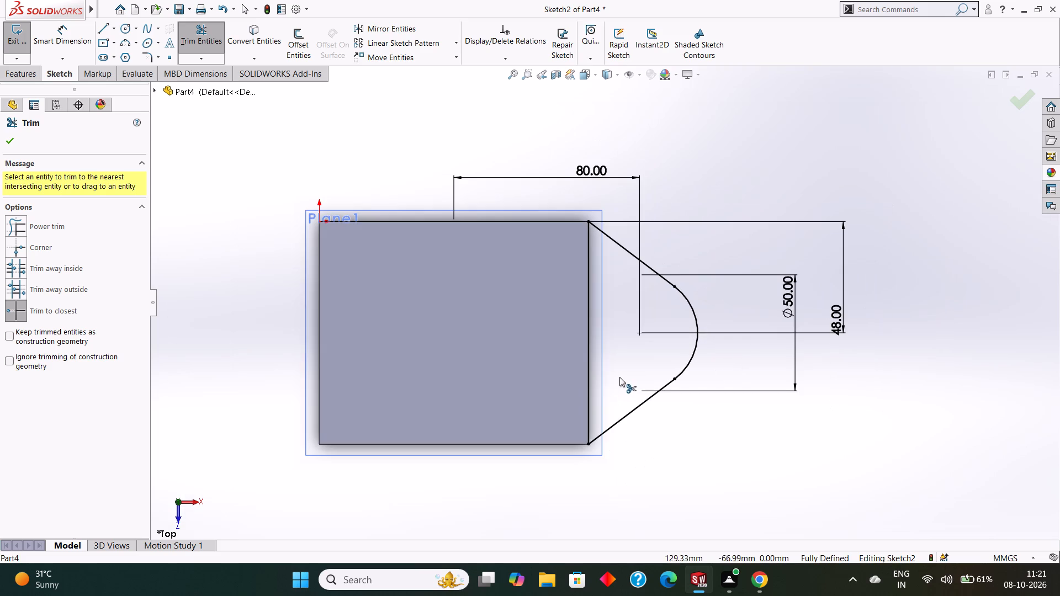
{"action": "left_click", "coordinate": [4, 142]}
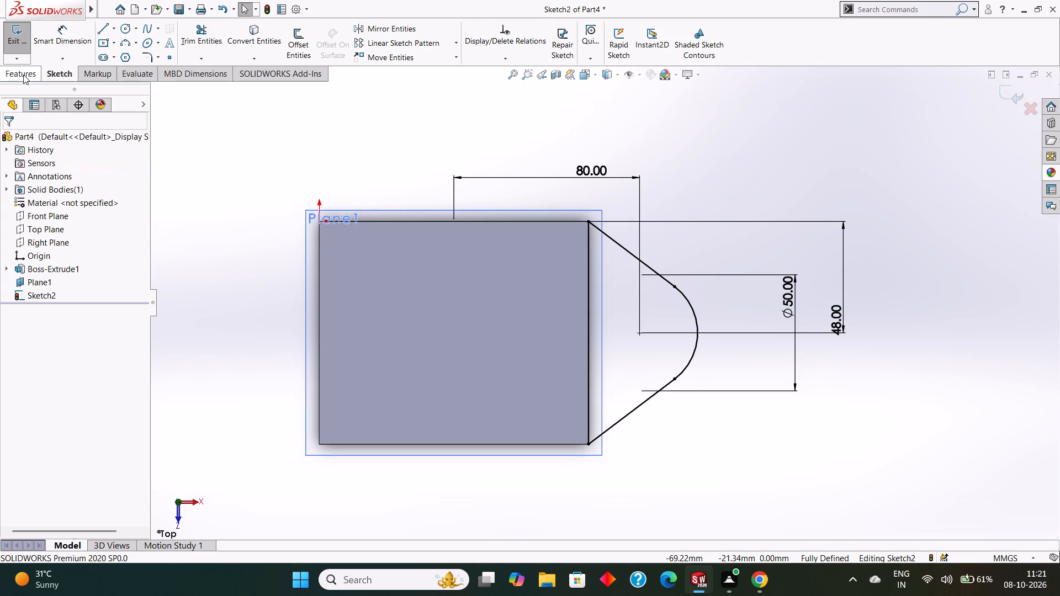
Extrude the tapered tab profile as a 12 mm blind boss merged with the block.
{"action": "left_click", "coordinate": [23, 74]}
{"action": "left_click", "coordinate": [22, 36]}
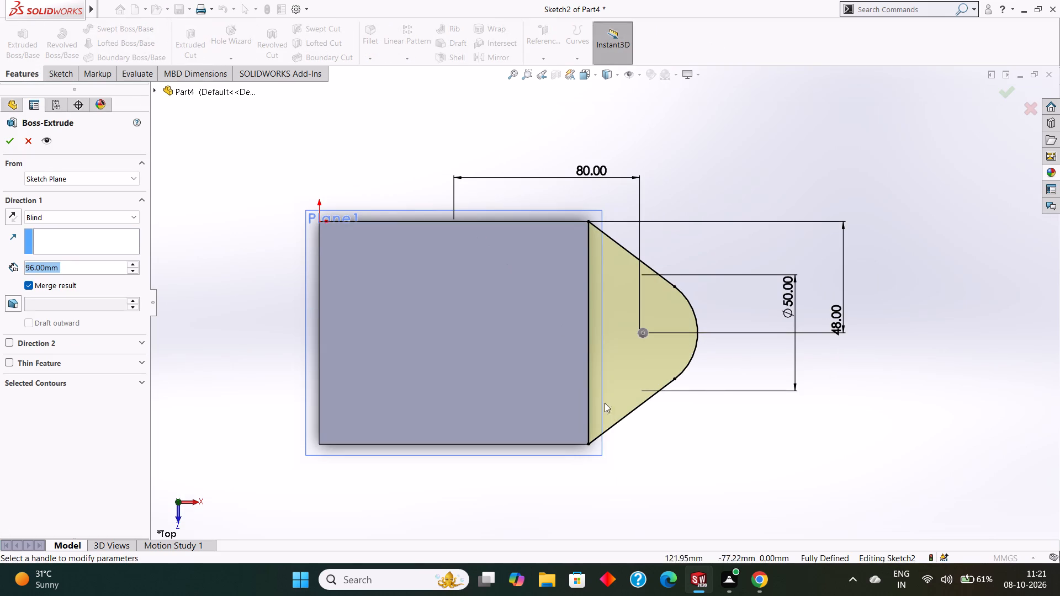
{"action": "middle_click_drag", "start_coordinate": [669, 440], "coordinate": [651, 366]}
{"action": "left_click", "coordinate": [63, 263]}
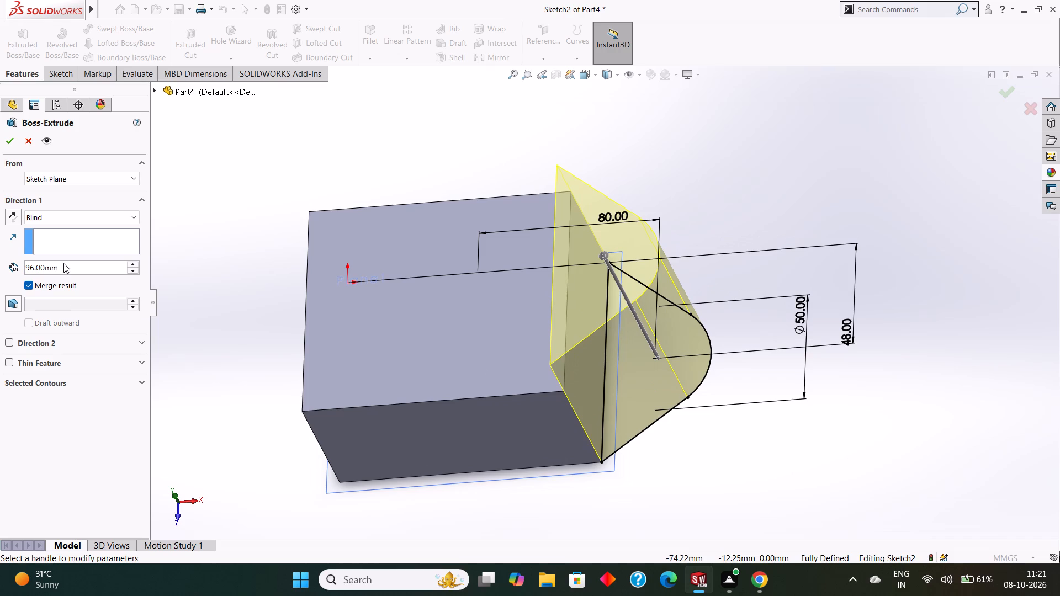
{"action": "left_click_drag", "start_coordinate": [95, 270], "coordinate": [7, 265]}
{"action": "type", "text": "12"}
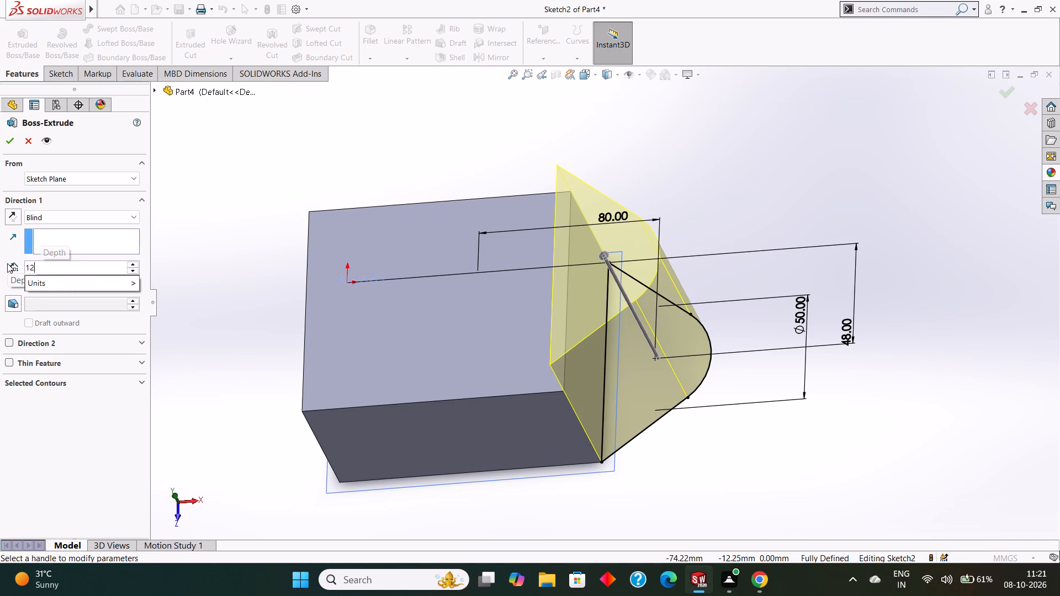
{"action": "key", "text": "Return"}
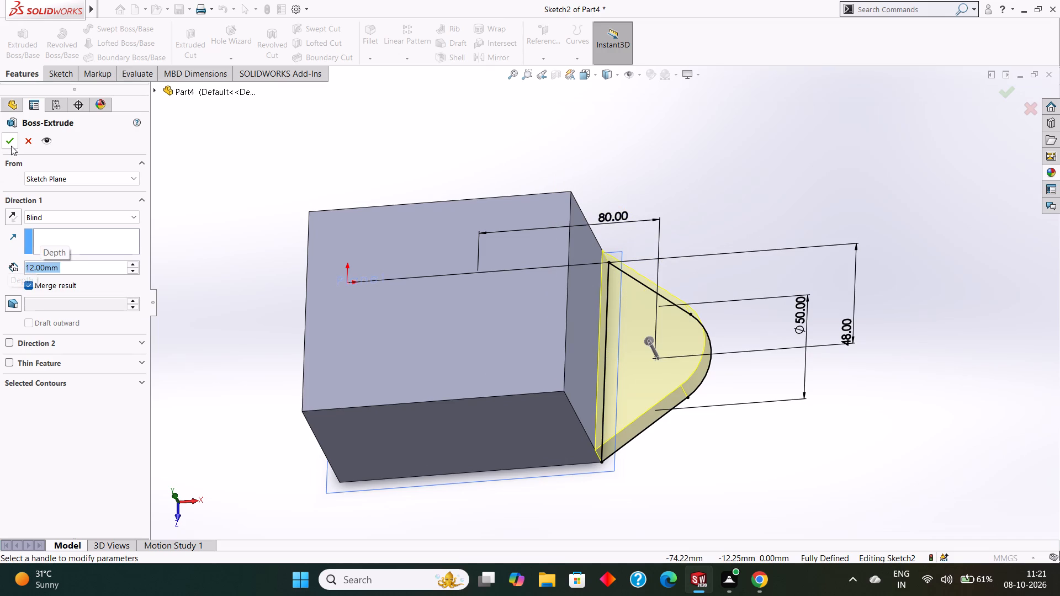
{"action": "left_click", "coordinate": [11, 146]}
{"action": "left_click", "coordinate": [862, 225]}
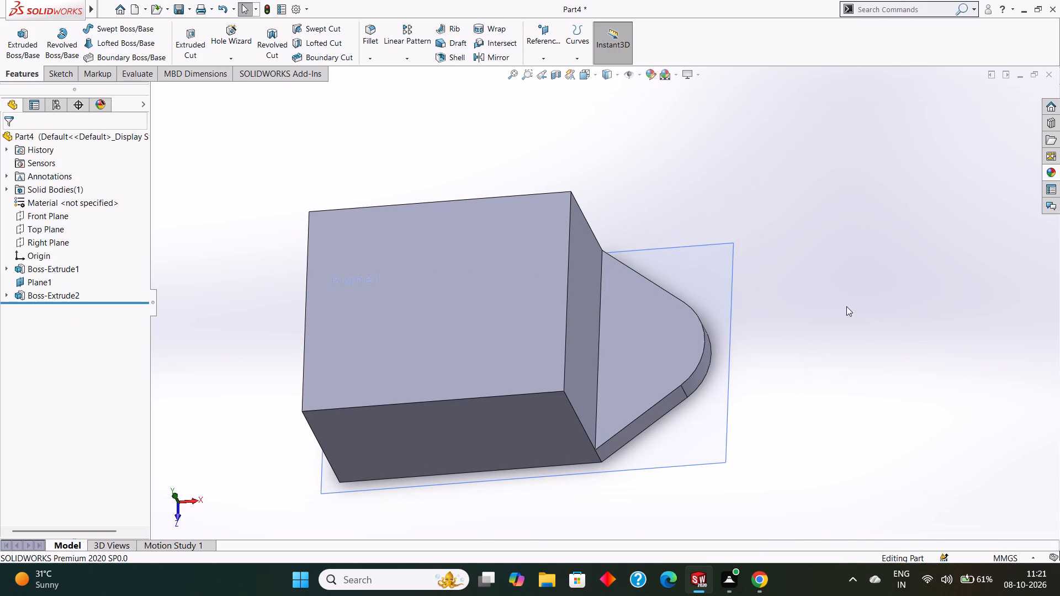
Hide the reference plane Plane1.
{"action": "middle_click_drag", "start_coordinate": [846, 308], "coordinate": [857, 285]}
{"action": "scroll", "coordinate": [857, 282], "scroll_direction": "up", "scroll_amount": 1}
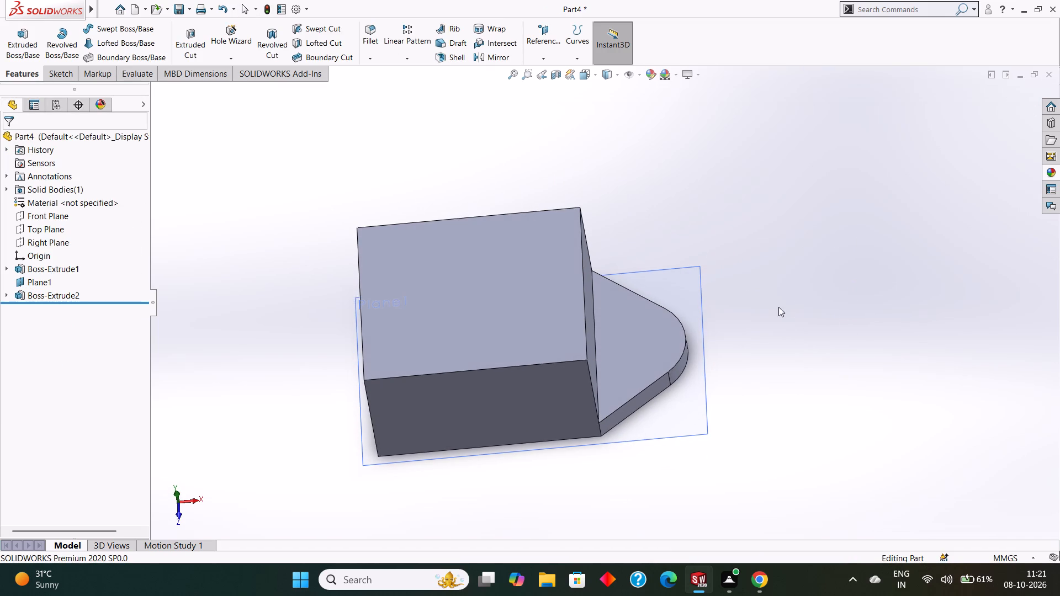
{"action": "right_click", "coordinate": [699, 280]}
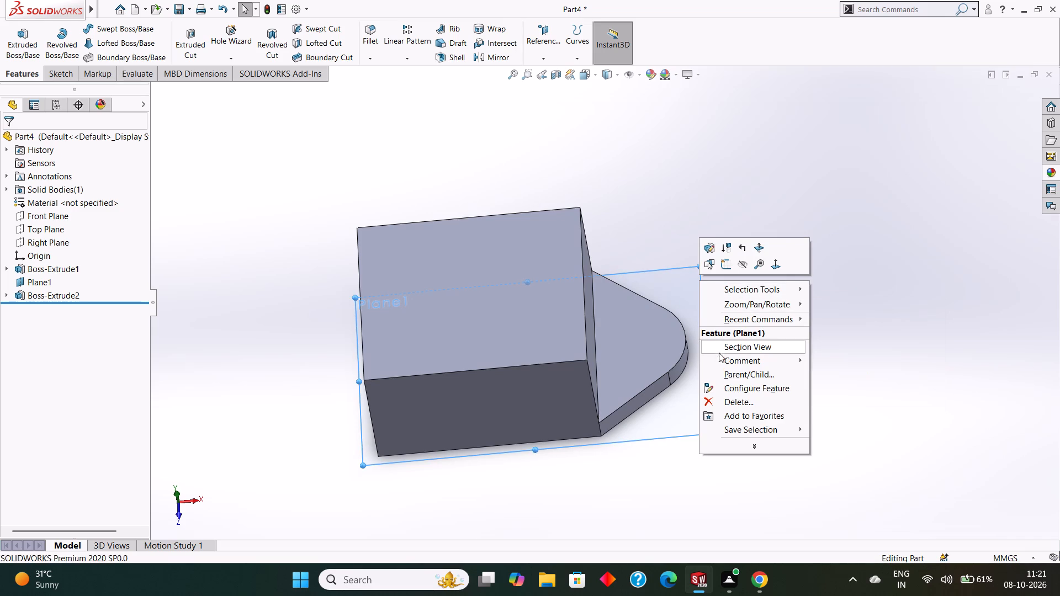
{"action": "left_click", "coordinate": [744, 266]}
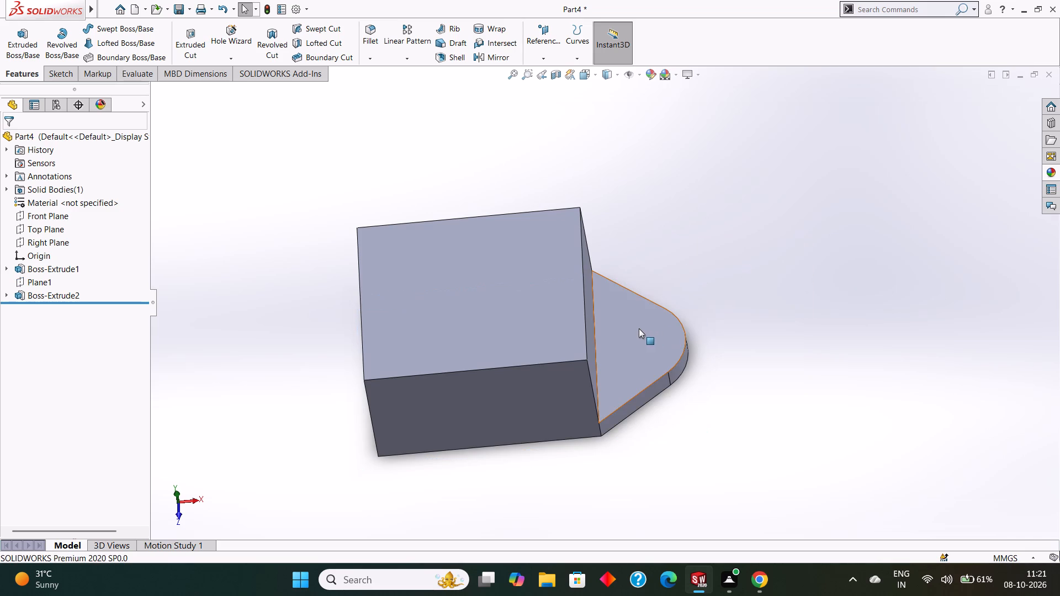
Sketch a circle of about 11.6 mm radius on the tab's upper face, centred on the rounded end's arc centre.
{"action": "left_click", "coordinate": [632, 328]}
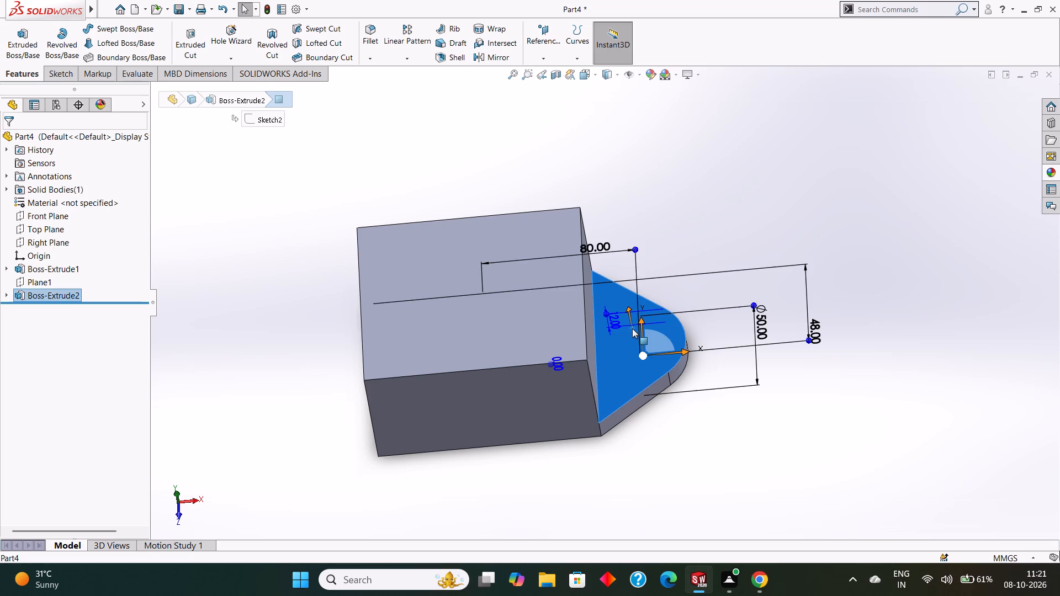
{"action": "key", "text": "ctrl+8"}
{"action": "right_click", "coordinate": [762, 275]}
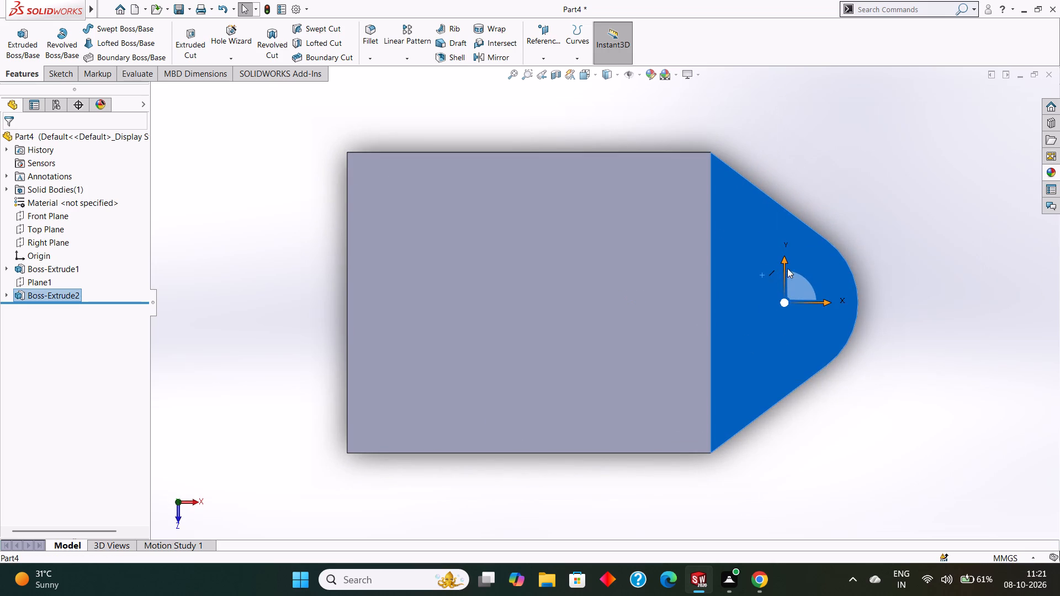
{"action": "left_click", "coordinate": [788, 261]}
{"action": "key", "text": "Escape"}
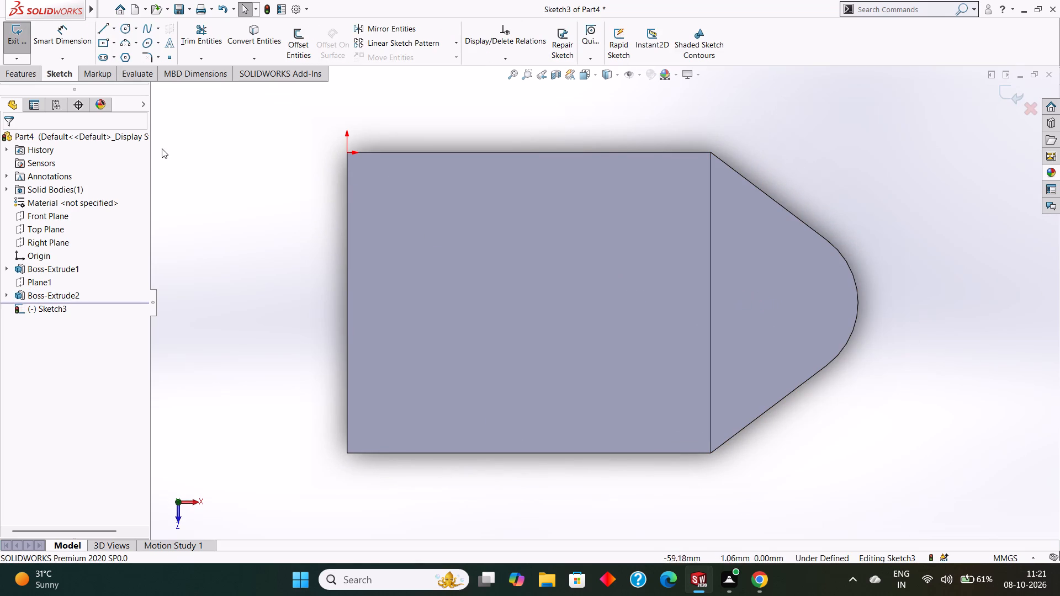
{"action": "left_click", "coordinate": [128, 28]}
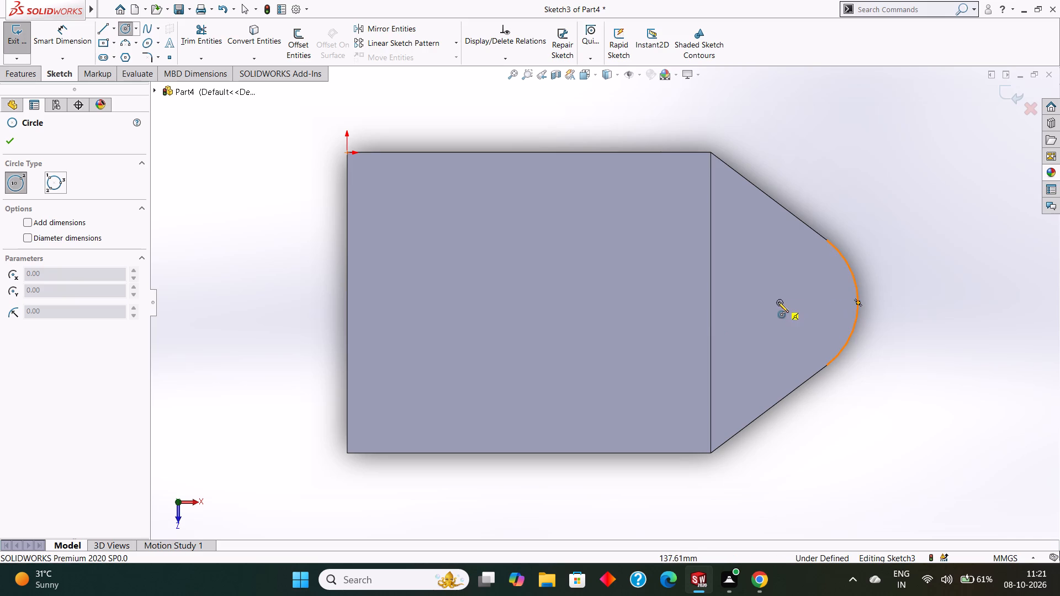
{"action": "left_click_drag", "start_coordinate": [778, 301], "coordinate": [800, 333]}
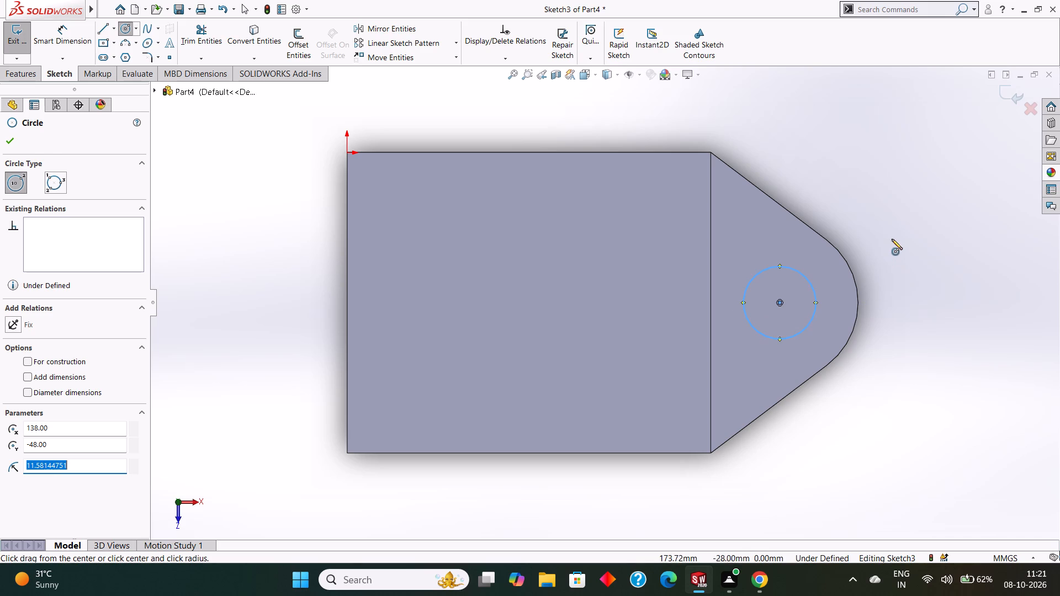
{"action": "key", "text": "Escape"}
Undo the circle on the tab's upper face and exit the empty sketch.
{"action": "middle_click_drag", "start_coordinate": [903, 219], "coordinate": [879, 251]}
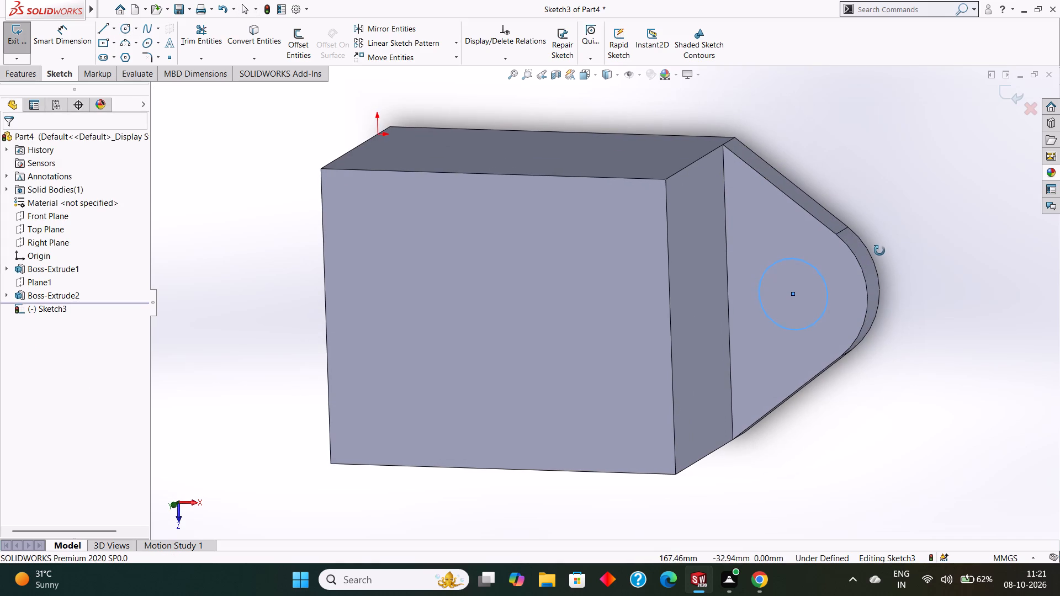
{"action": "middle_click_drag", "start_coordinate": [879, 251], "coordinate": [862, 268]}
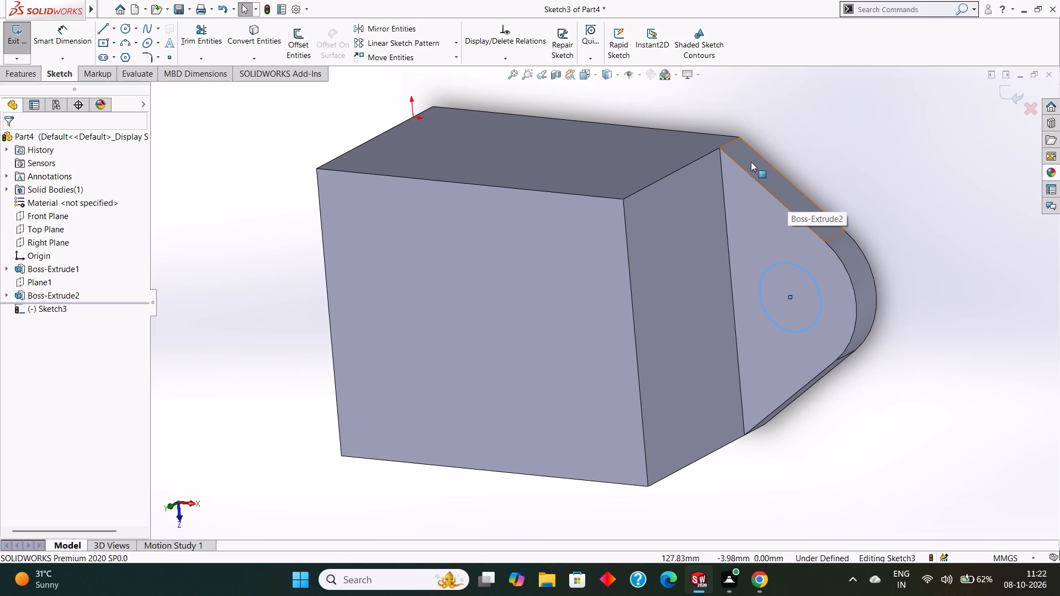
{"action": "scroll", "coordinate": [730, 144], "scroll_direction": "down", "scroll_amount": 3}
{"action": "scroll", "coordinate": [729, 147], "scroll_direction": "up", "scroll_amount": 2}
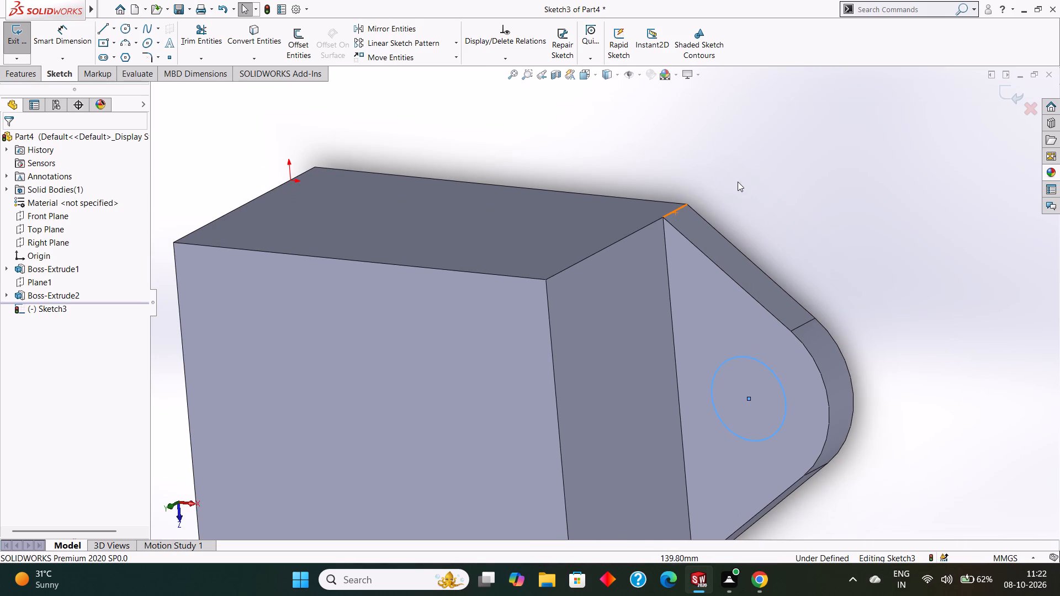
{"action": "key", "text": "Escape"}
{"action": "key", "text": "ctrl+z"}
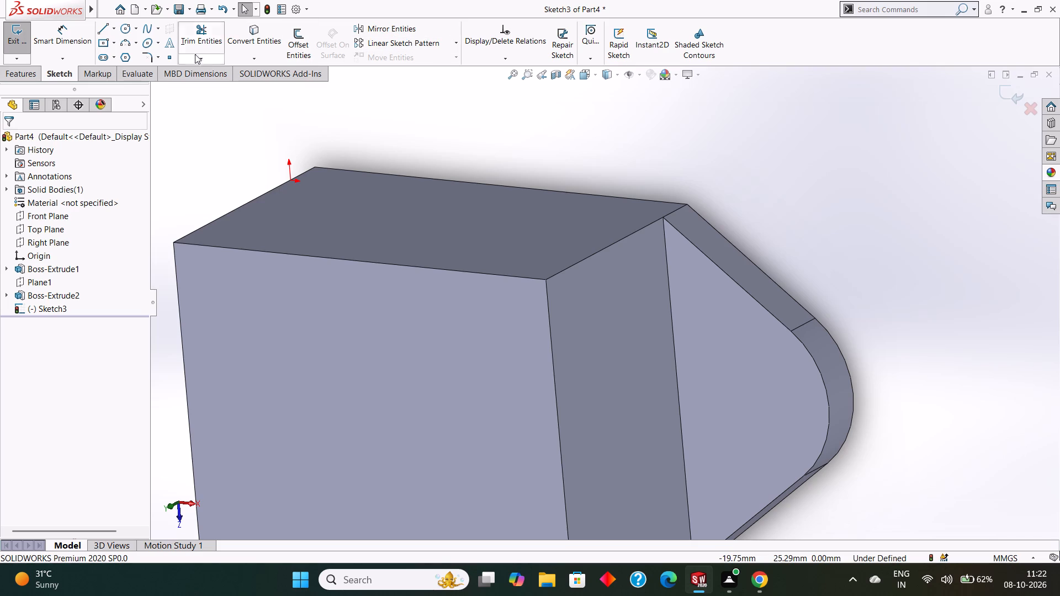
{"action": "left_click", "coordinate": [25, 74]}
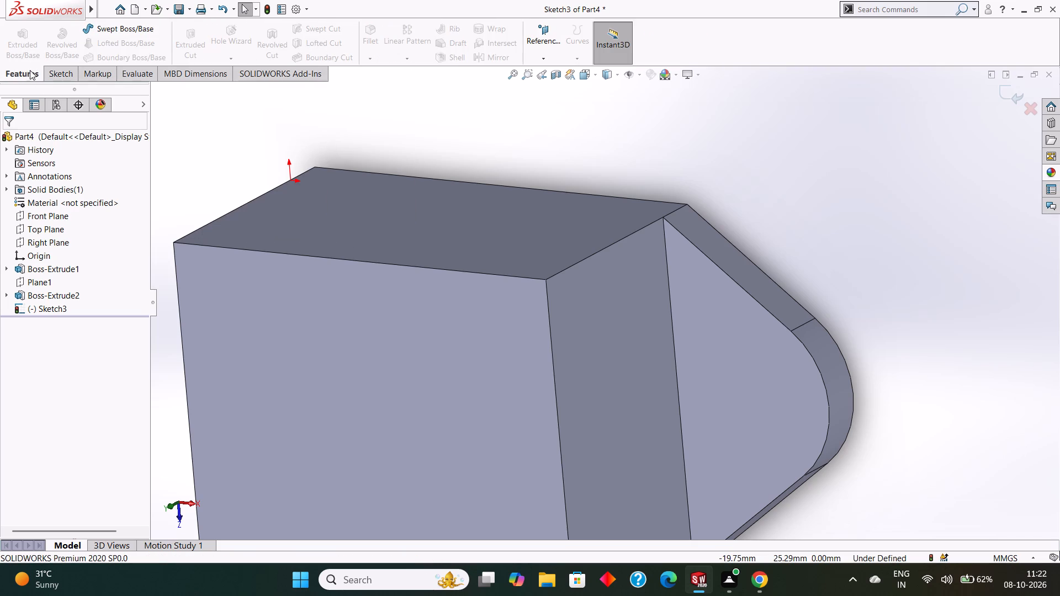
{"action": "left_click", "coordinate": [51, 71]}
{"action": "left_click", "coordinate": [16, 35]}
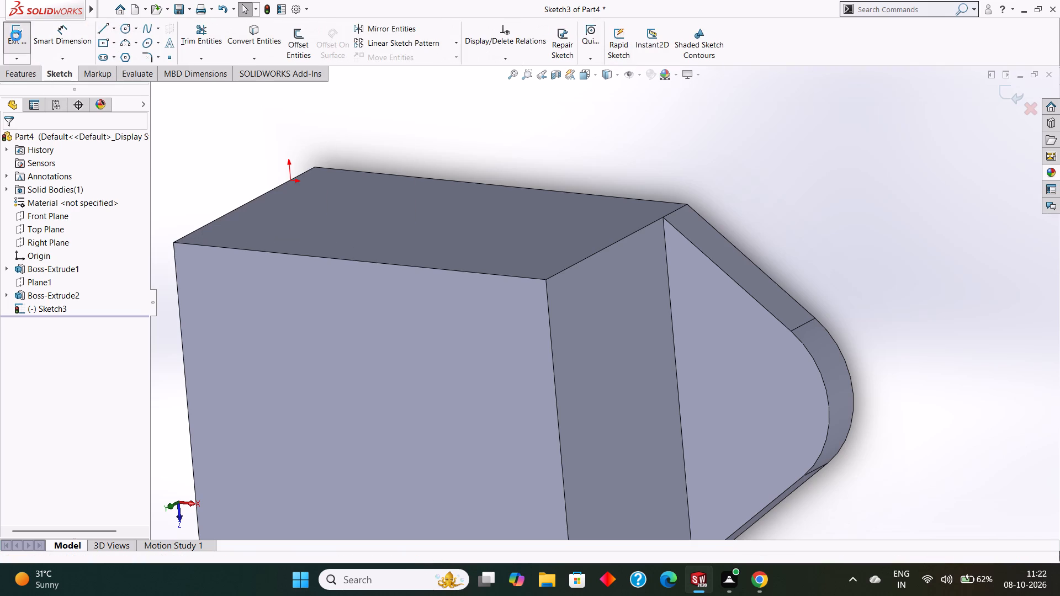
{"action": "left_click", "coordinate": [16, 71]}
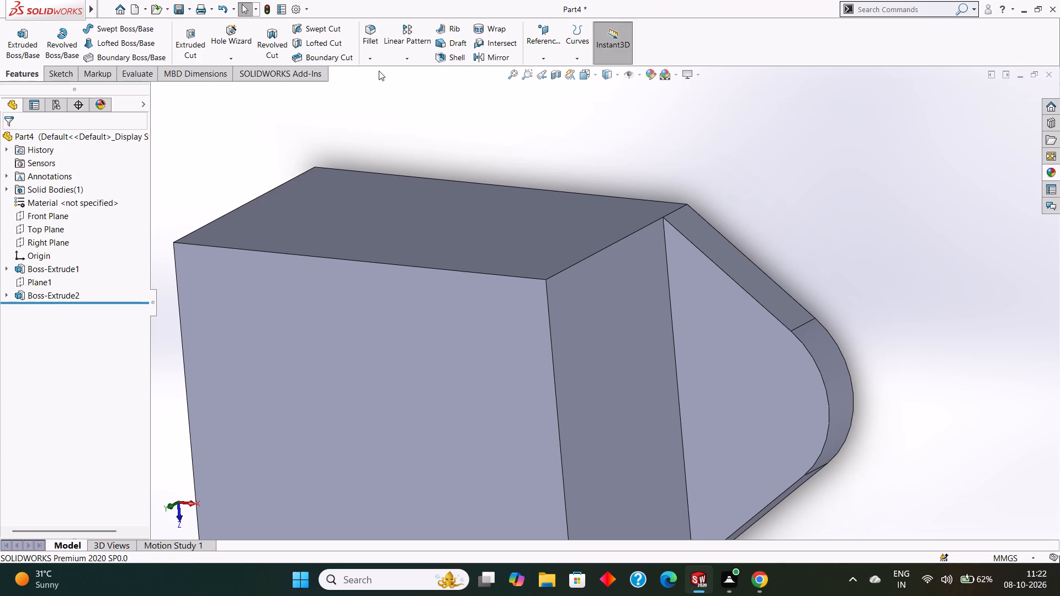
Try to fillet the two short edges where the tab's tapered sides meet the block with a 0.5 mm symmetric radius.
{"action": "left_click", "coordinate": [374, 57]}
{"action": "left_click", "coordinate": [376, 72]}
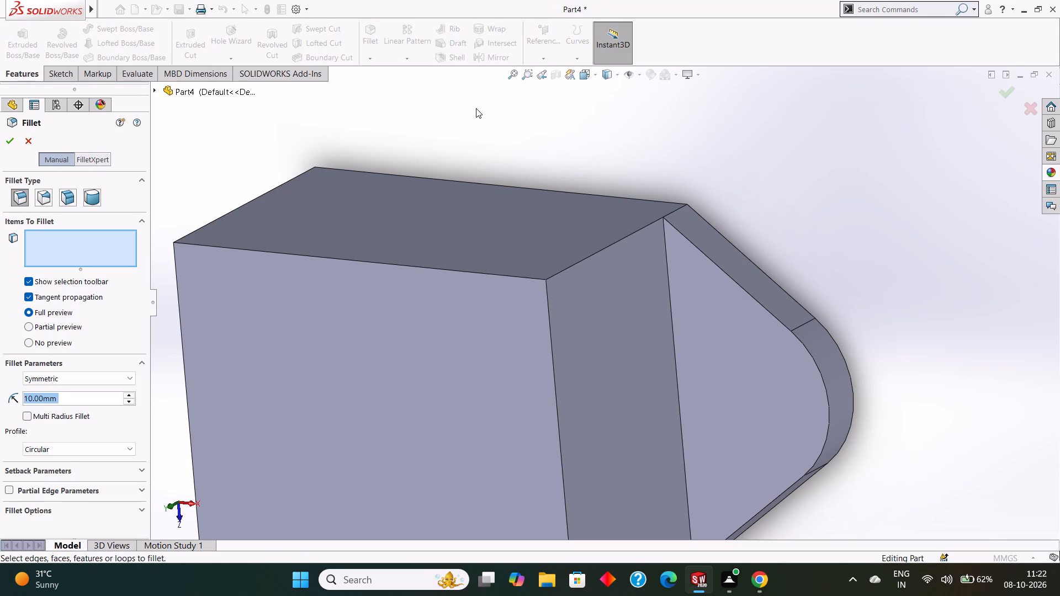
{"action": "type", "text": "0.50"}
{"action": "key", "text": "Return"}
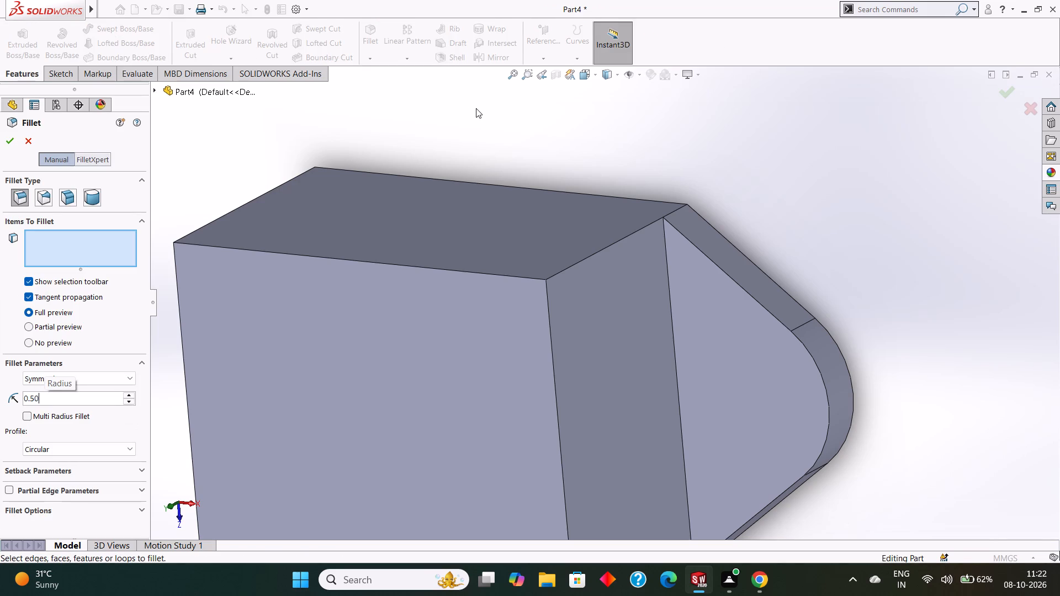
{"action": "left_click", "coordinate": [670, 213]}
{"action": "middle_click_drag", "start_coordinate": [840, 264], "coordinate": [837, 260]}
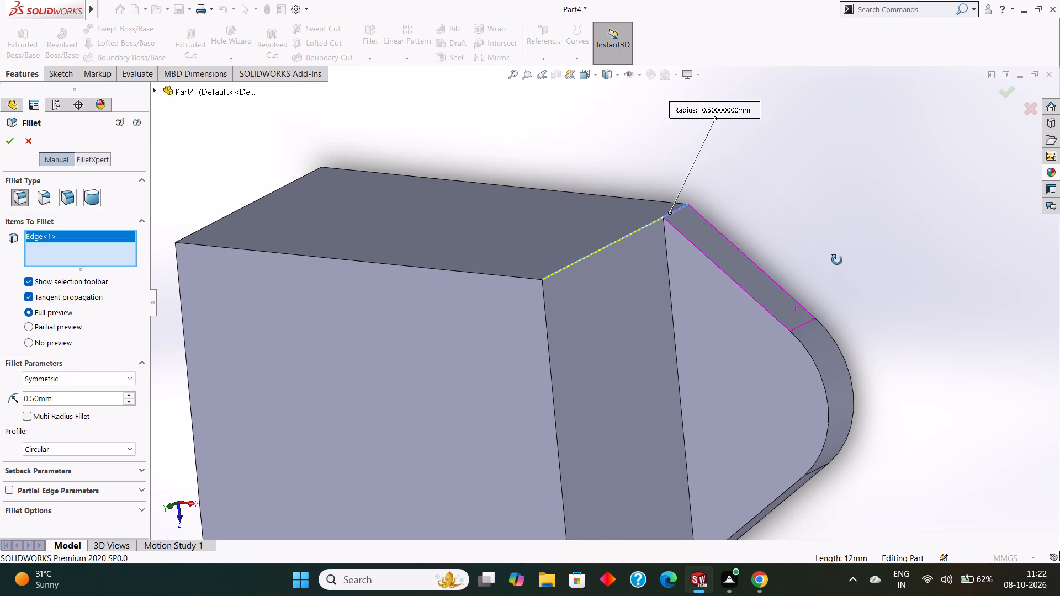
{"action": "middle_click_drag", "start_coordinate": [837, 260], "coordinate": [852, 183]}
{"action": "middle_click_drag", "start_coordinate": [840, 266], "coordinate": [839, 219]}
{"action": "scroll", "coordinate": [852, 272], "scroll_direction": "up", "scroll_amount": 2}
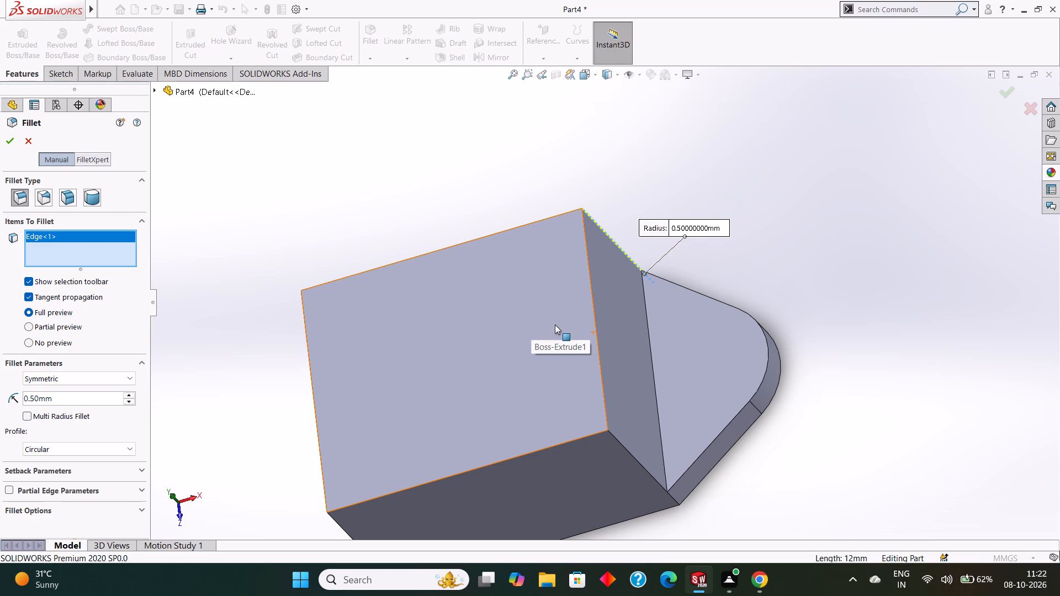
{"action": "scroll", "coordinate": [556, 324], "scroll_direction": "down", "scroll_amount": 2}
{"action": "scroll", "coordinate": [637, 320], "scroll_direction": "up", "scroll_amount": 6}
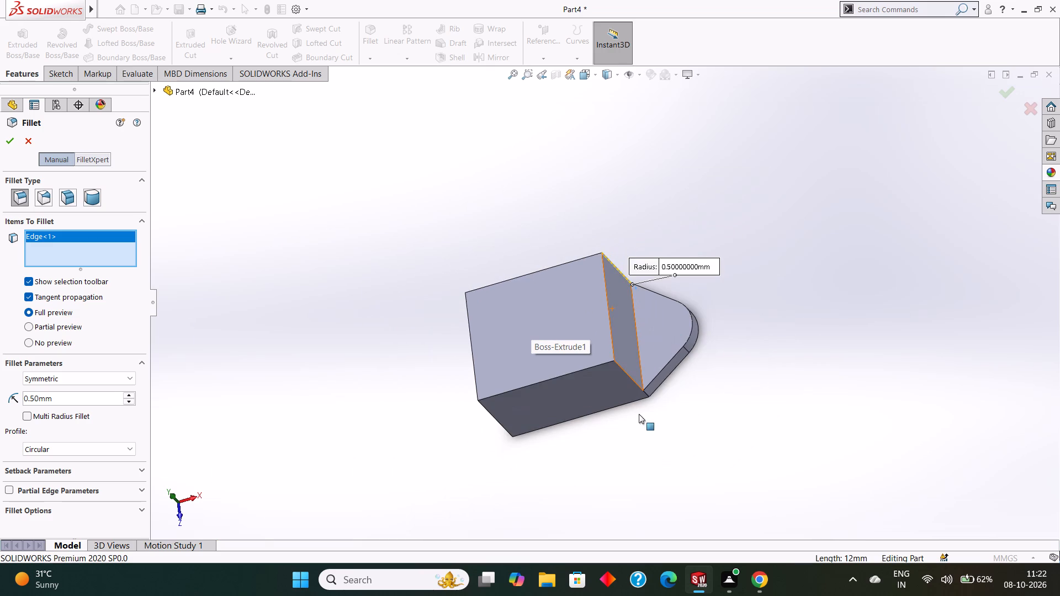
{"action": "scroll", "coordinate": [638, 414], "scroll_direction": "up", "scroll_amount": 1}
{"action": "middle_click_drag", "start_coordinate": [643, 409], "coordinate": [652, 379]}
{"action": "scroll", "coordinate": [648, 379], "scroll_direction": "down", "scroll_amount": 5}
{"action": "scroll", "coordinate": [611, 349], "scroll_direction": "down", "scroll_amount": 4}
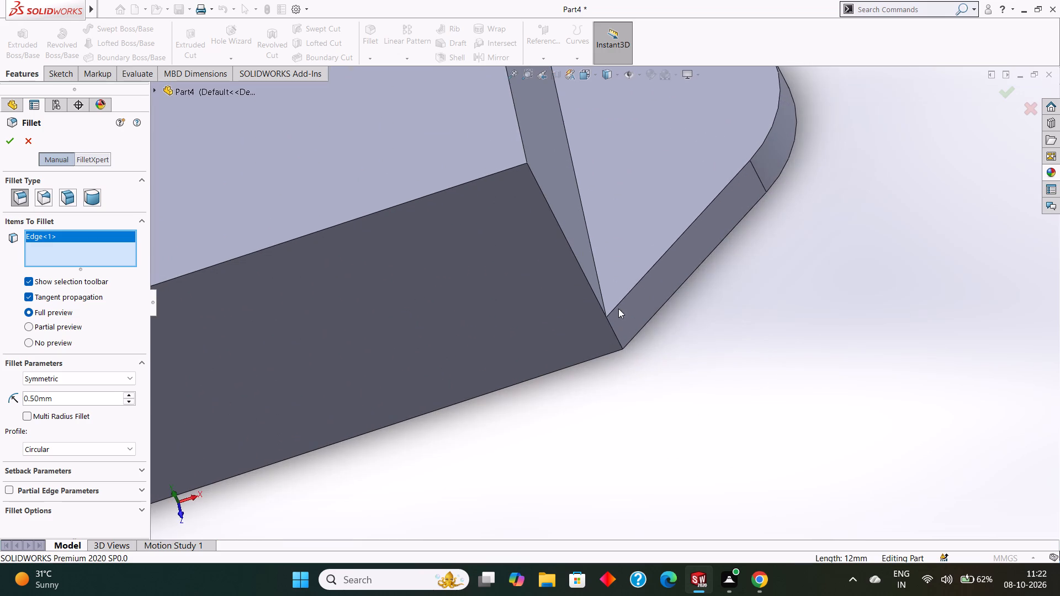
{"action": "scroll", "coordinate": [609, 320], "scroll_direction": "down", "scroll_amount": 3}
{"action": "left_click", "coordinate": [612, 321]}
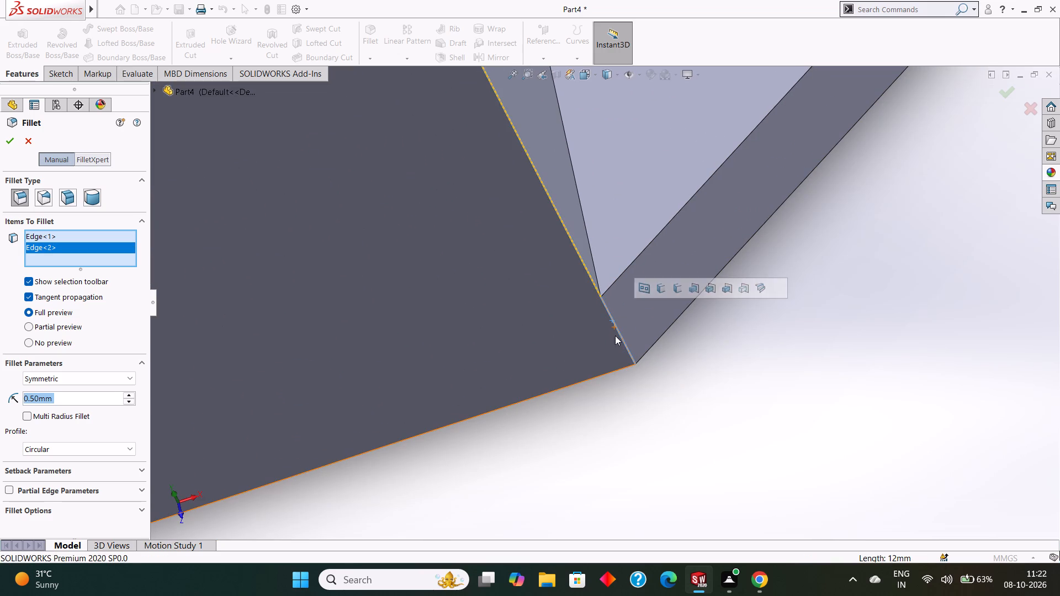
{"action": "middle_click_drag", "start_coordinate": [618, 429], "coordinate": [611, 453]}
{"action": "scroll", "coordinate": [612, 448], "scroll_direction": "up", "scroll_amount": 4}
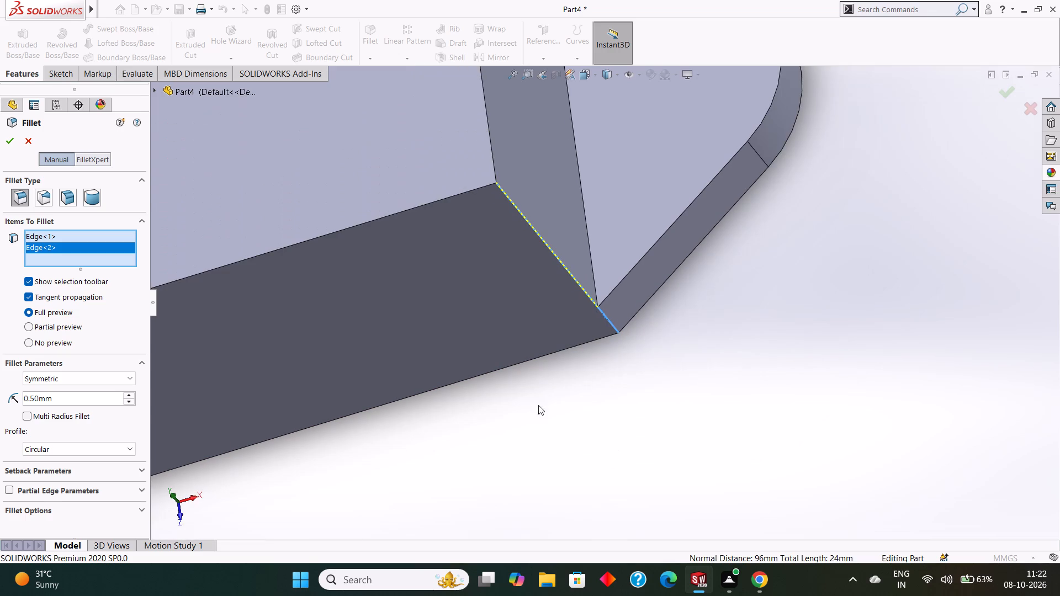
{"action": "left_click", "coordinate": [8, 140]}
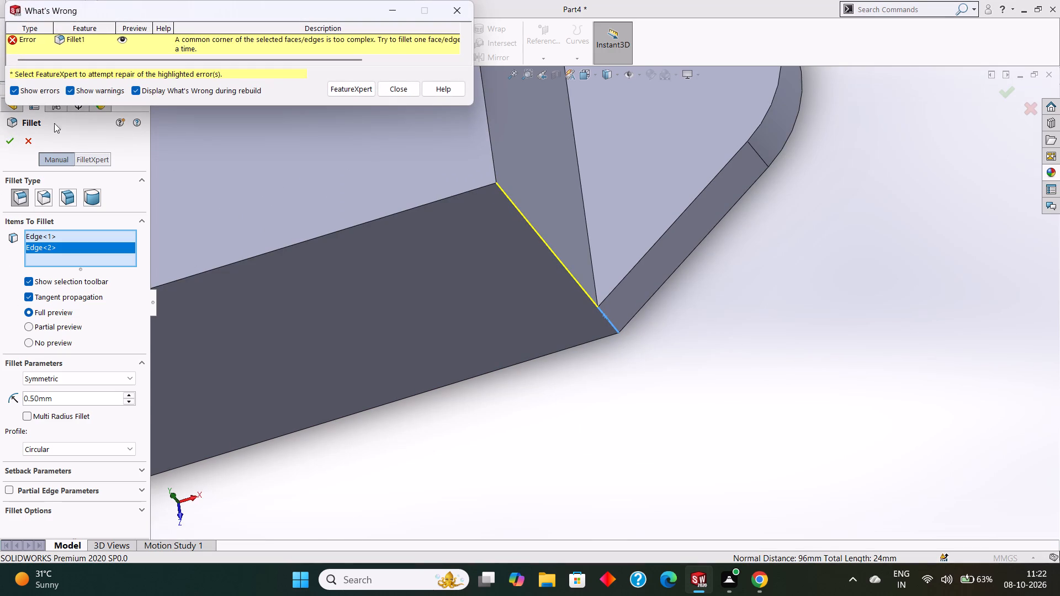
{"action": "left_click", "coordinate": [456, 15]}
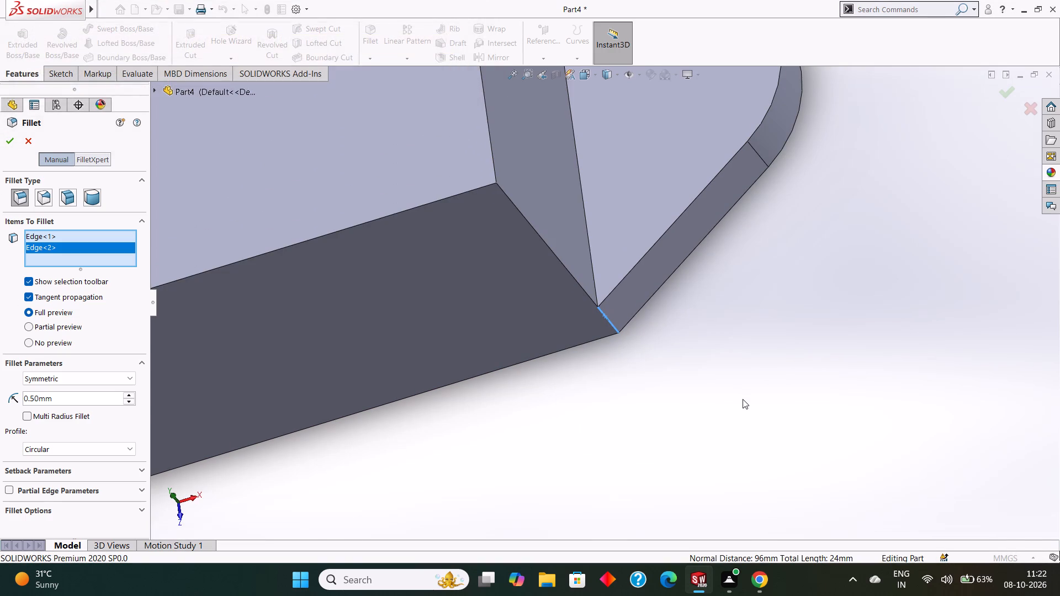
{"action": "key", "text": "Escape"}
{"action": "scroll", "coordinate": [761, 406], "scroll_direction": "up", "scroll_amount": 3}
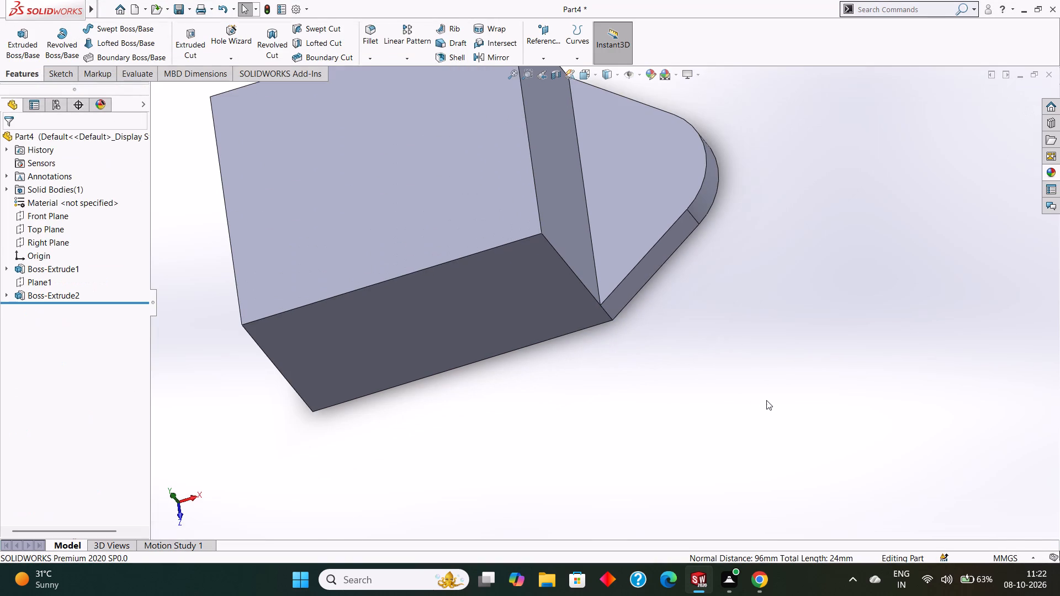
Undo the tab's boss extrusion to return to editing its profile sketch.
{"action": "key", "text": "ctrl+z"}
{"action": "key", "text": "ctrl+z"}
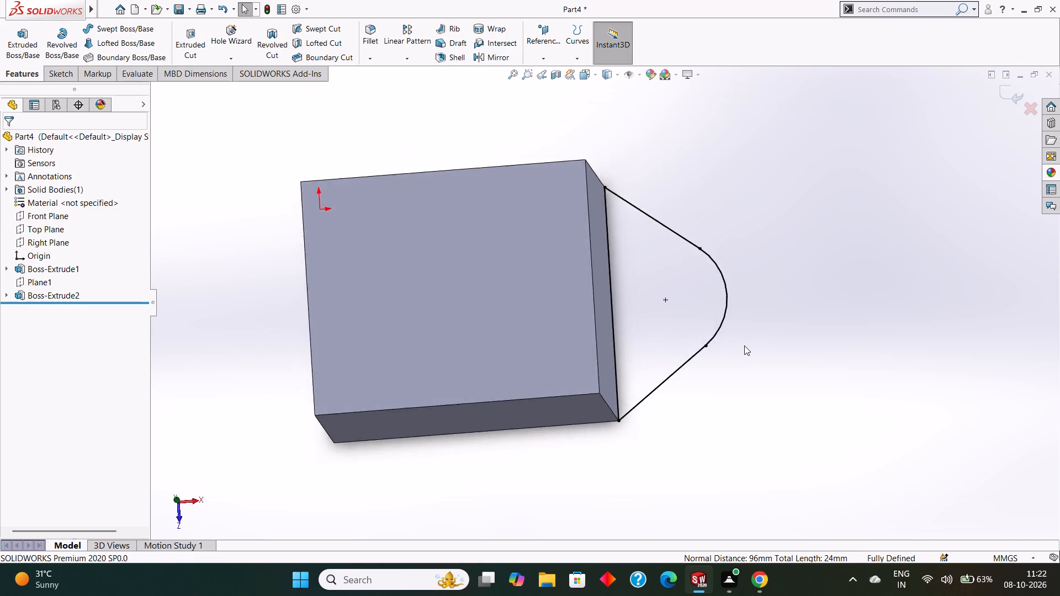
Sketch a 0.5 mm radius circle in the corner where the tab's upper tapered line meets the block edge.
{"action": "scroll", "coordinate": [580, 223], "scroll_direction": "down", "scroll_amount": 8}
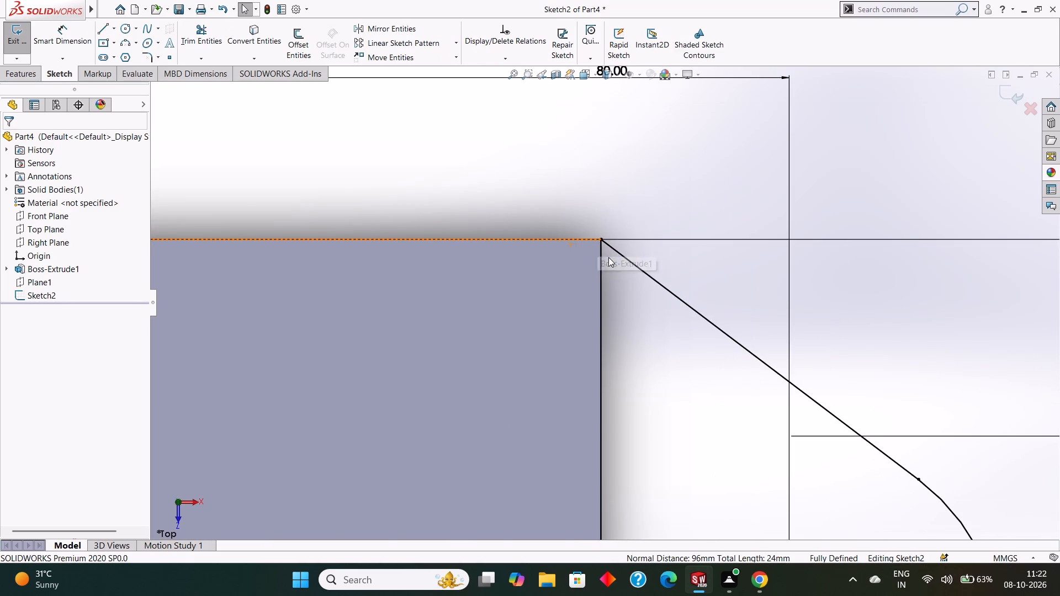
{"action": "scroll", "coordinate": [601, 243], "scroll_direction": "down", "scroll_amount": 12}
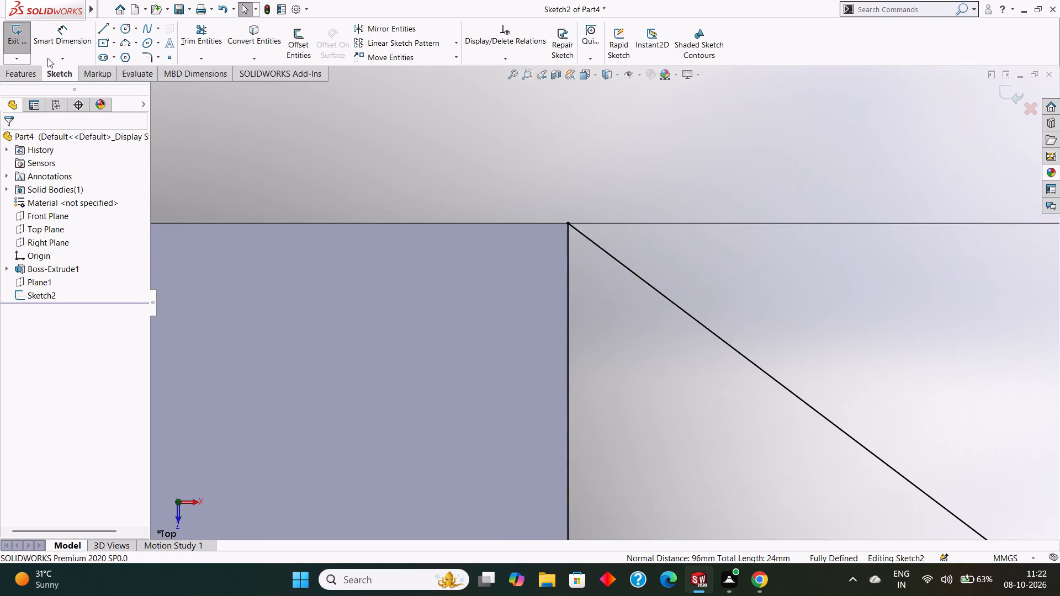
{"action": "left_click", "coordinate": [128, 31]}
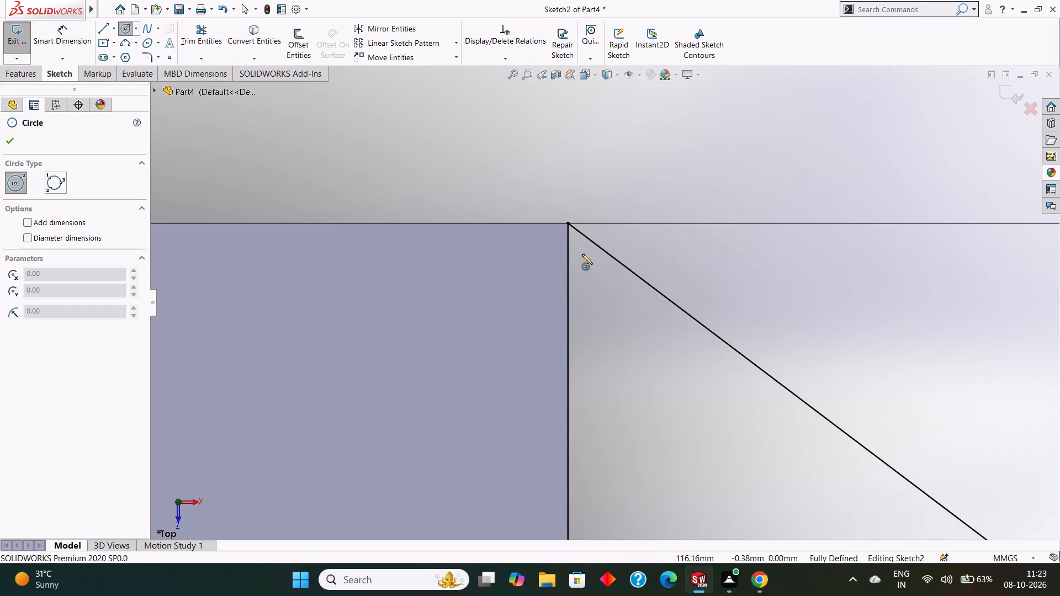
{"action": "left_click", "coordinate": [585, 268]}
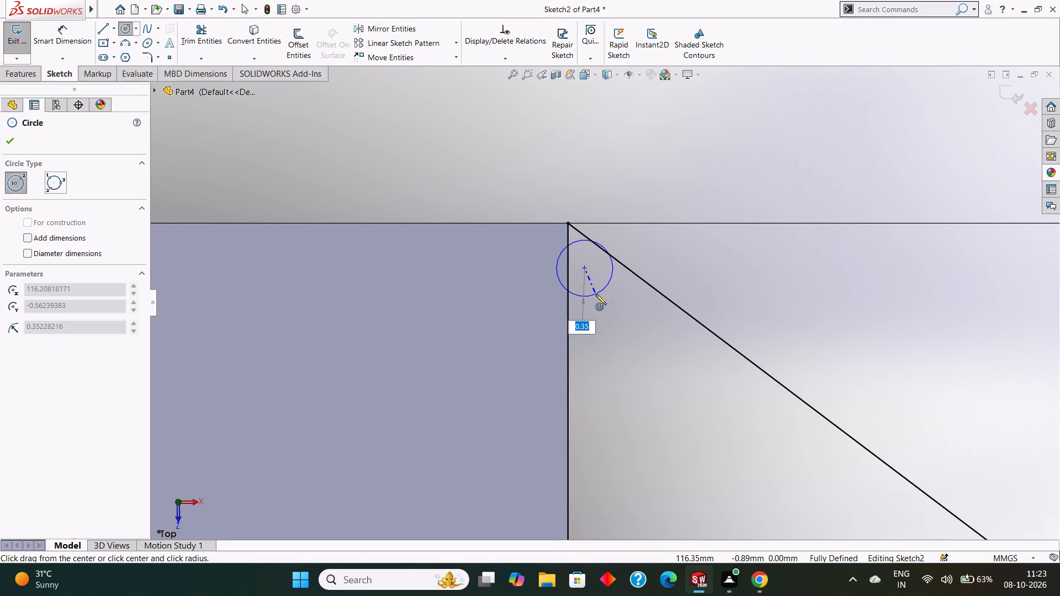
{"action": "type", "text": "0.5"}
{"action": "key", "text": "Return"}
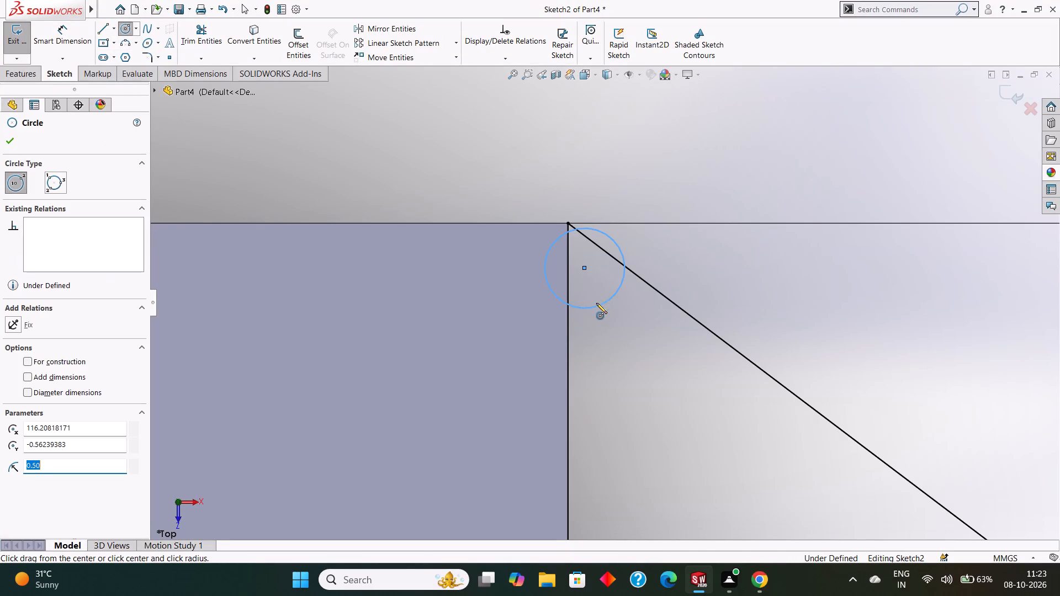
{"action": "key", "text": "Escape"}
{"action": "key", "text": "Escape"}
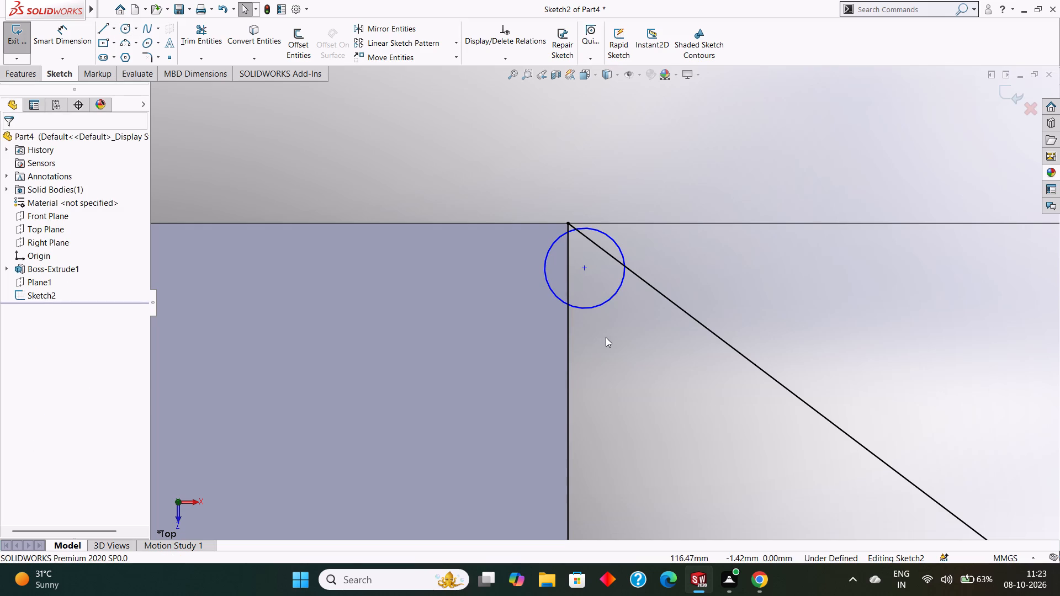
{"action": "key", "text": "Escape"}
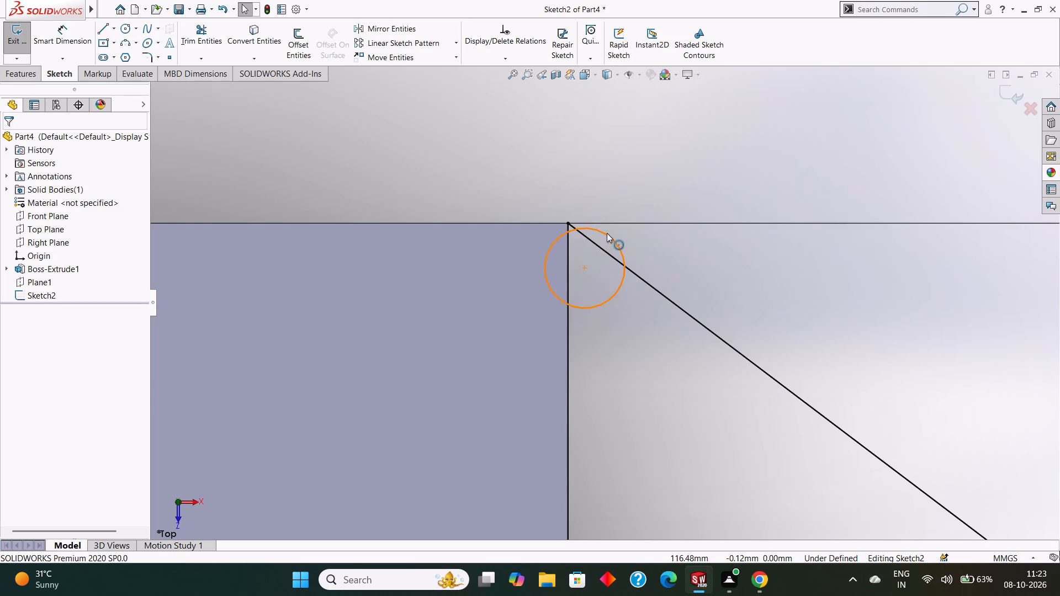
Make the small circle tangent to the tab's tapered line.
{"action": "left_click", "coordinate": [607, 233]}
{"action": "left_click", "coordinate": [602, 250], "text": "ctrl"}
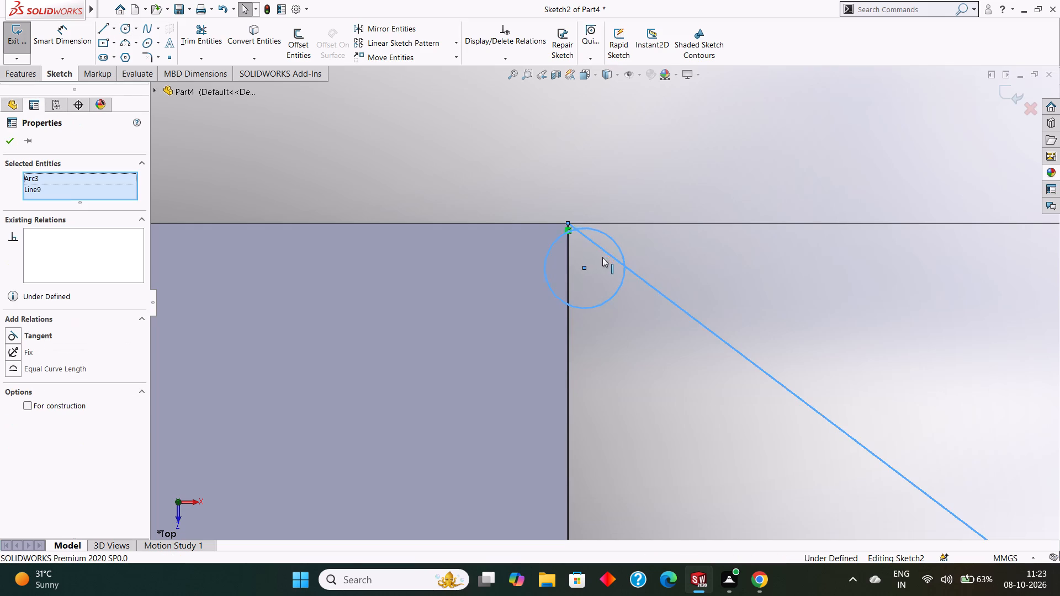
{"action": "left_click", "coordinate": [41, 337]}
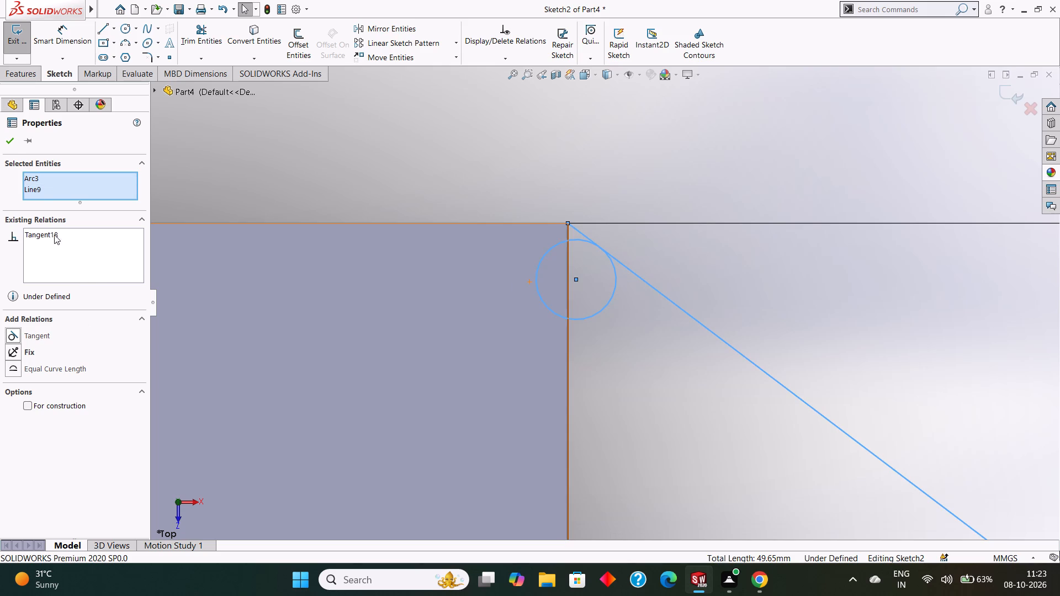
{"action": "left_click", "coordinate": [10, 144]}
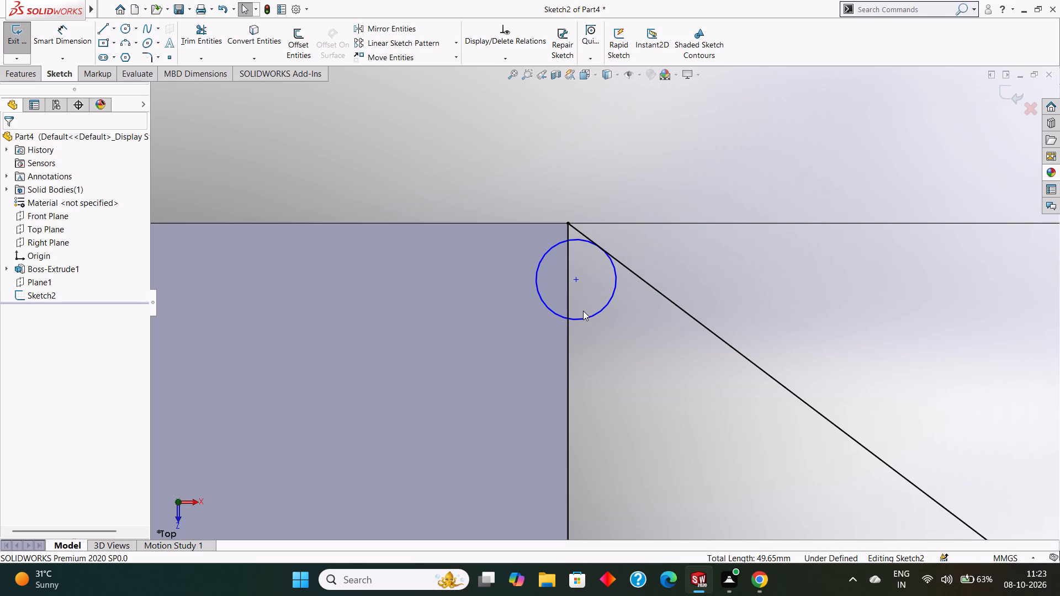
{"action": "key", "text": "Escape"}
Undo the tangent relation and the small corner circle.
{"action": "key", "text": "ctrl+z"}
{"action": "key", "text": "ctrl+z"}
Extrude the tapered tab profile again as a 12 mm blind boss merged with the block.
{"action": "scroll", "coordinate": [609, 322], "scroll_direction": "up", "scroll_amount": 4}
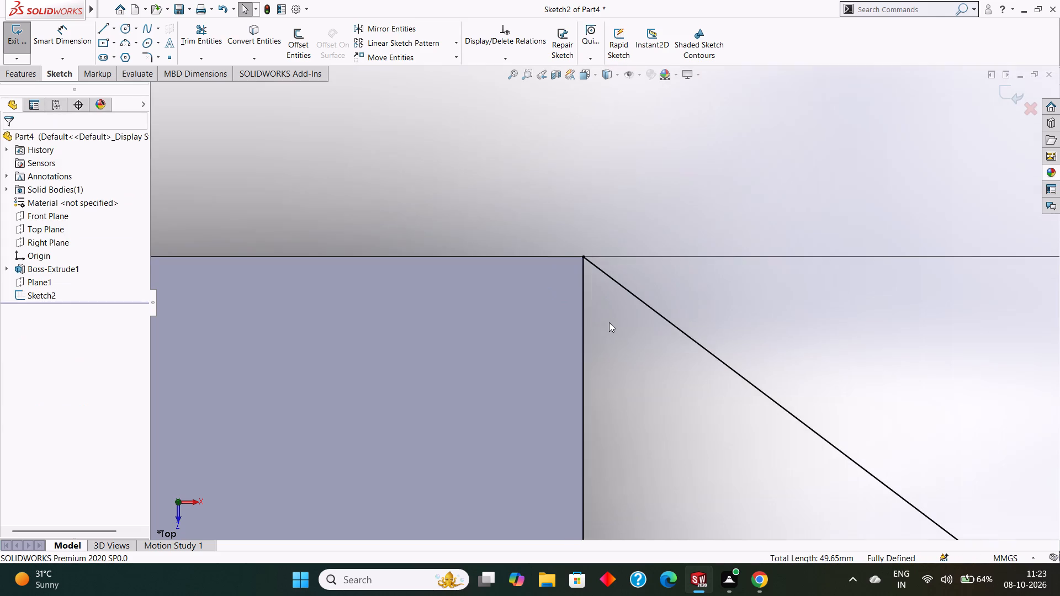
{"action": "scroll", "coordinate": [609, 322], "scroll_direction": "up", "scroll_amount": 15}
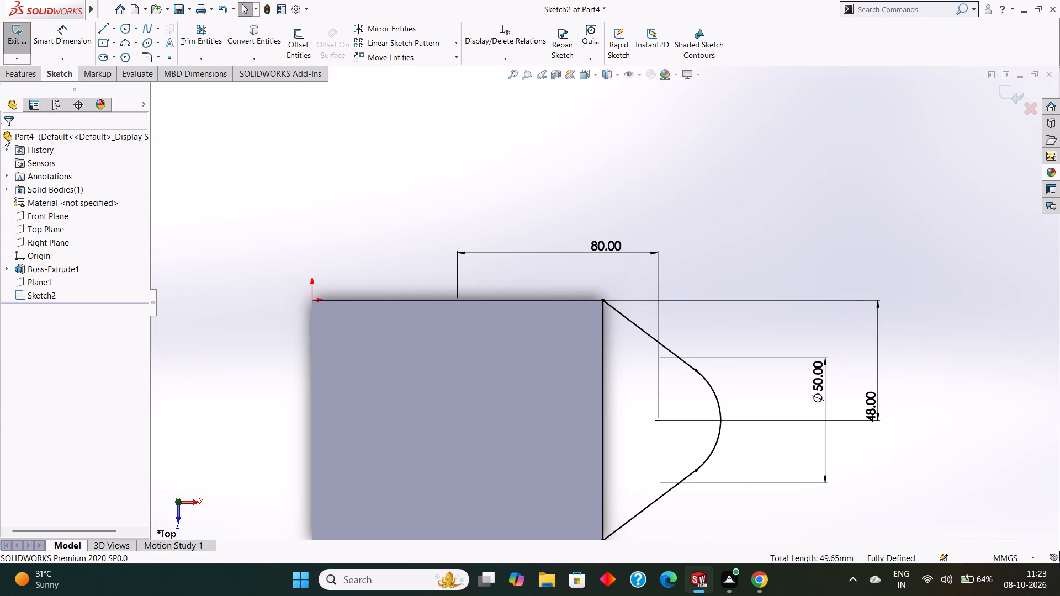
{"action": "left_click", "coordinate": [14, 80]}
{"action": "left_click", "coordinate": [26, 48]}
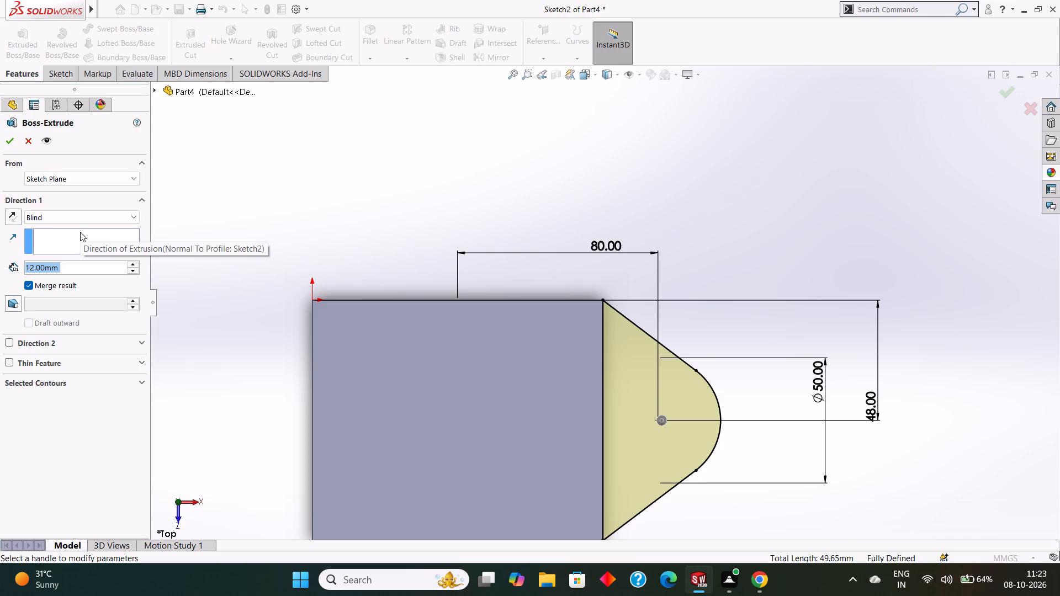
{"action": "left_click", "coordinate": [11, 146]}
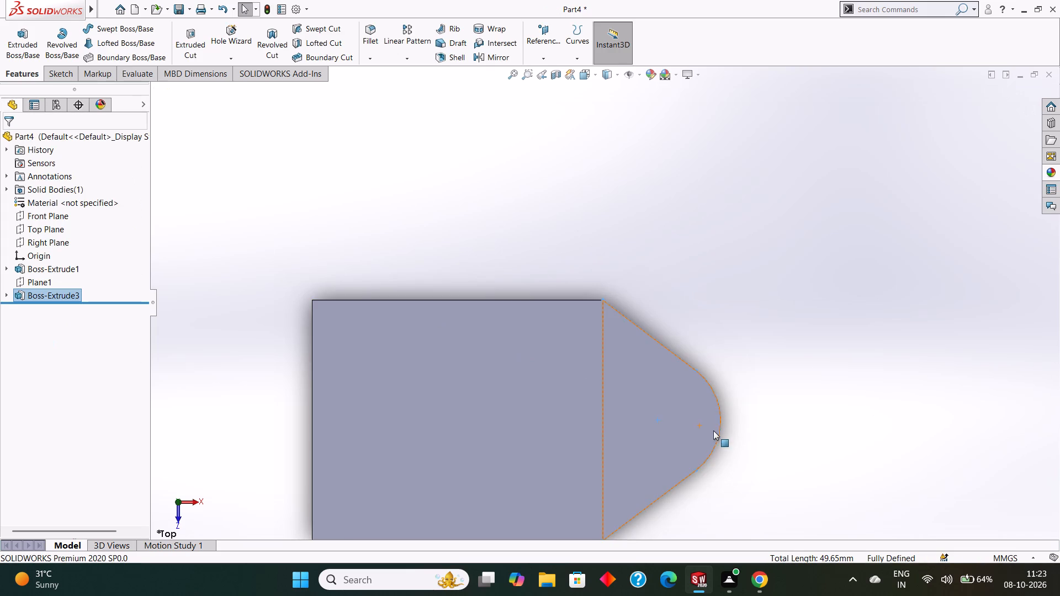
Sketch a circle of 10 mm radius on the tab's upper face, centred on the rounded end's arc centre.
{"action": "left_click", "coordinate": [814, 400]}
{"action": "middle_click_drag", "start_coordinate": [794, 463], "coordinate": [797, 416]}
{"action": "left_click", "coordinate": [656, 425]}
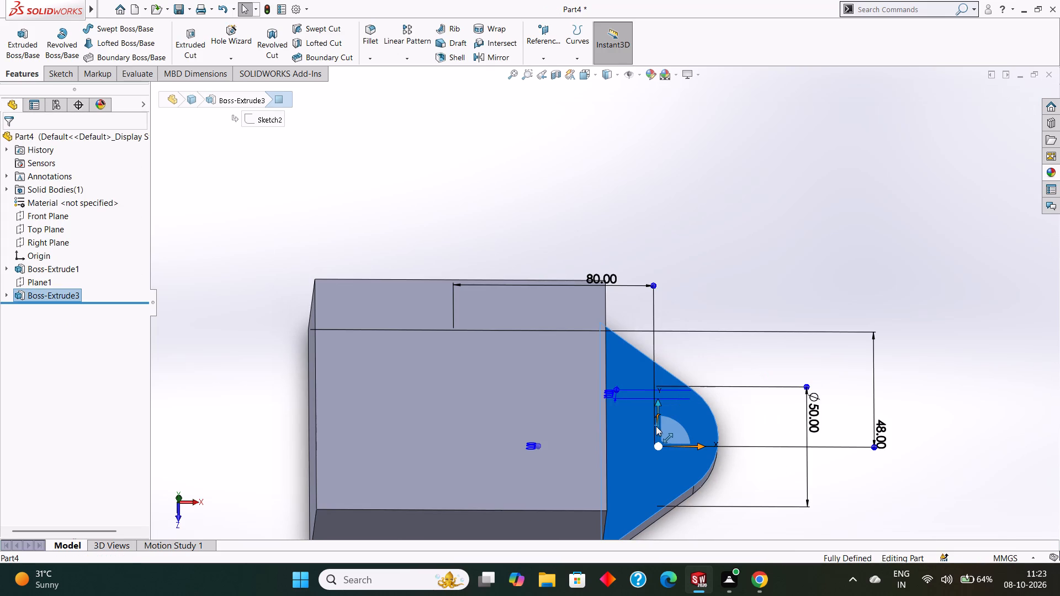
{"action": "key", "text": "ctrl+8"}
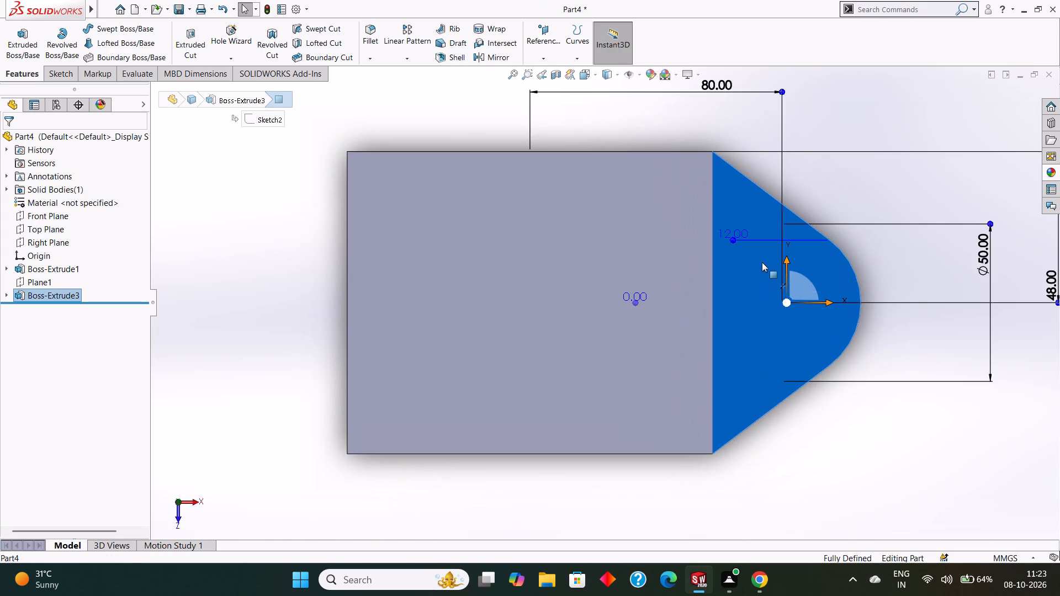
{"action": "right_click", "coordinate": [761, 260]}
{"action": "left_click", "coordinate": [785, 242]}
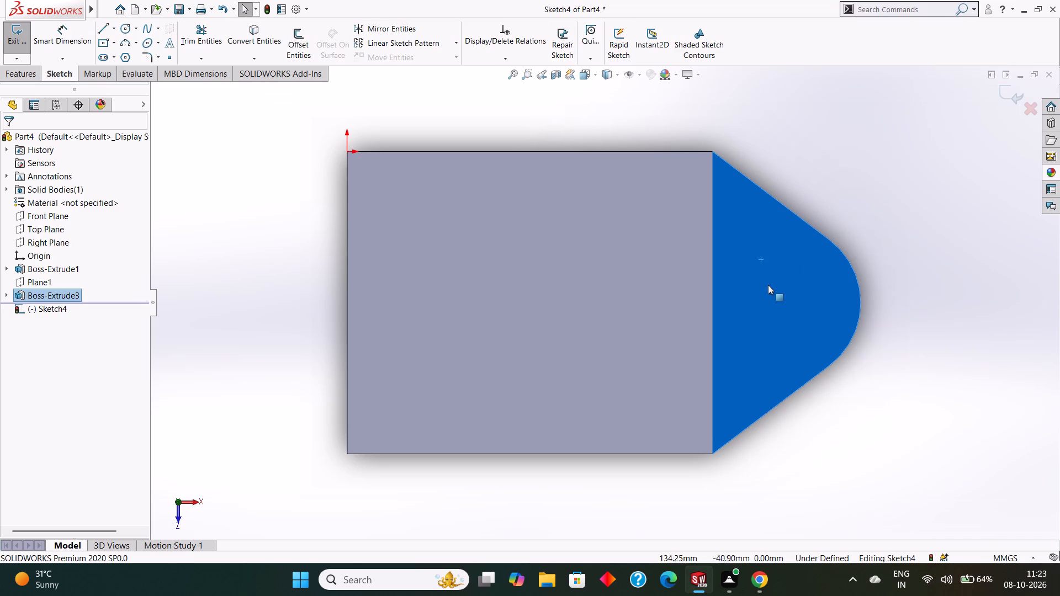
{"action": "key", "text": "Escape"}
{"action": "left_click", "coordinate": [126, 24]}
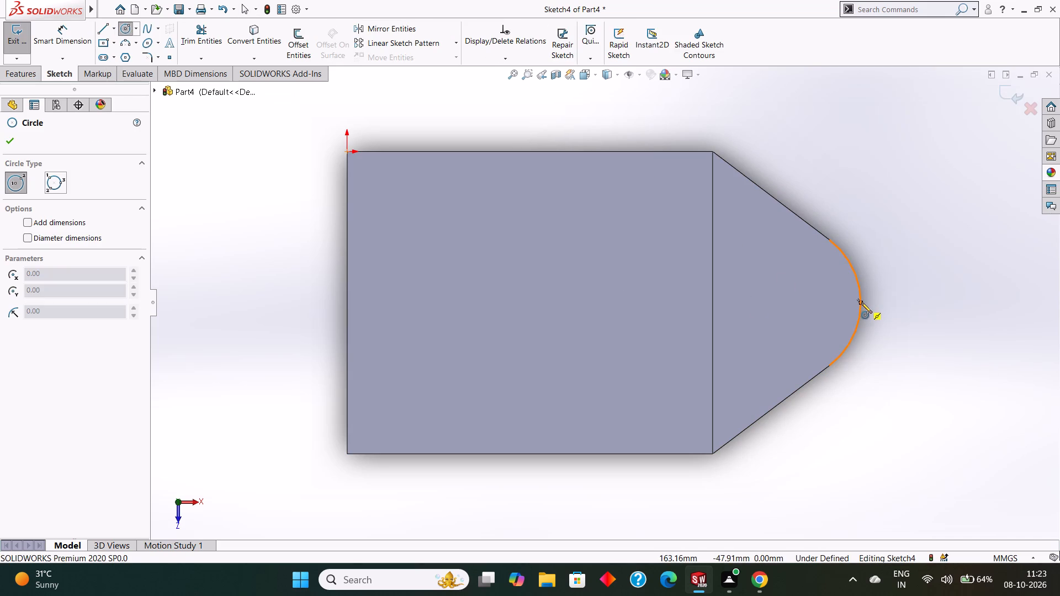
{"action": "left_click_drag", "start_coordinate": [781, 302], "coordinate": [792, 324]}
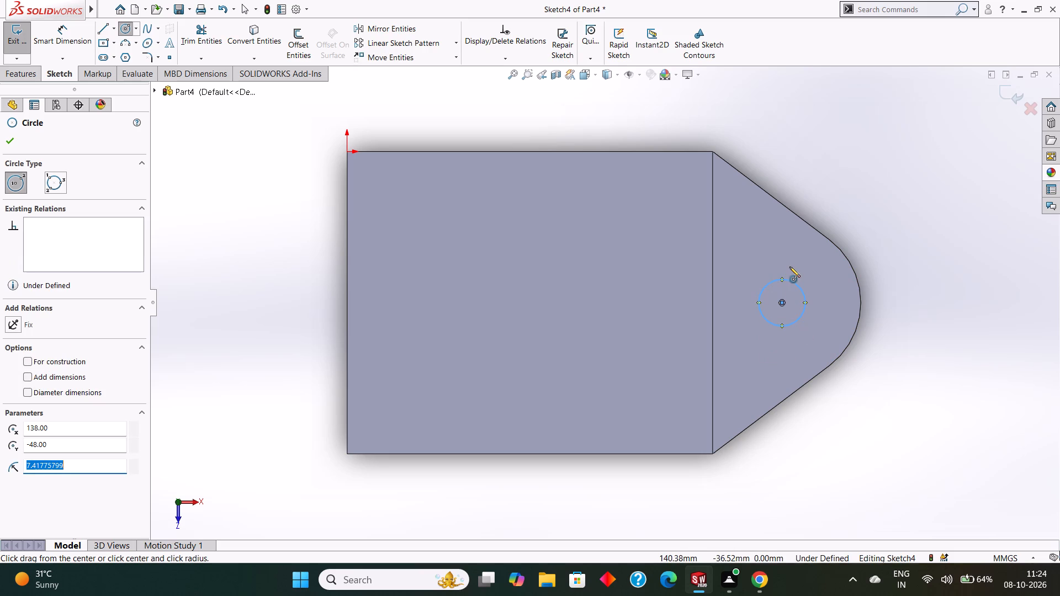
{"action": "key", "text": "BackSpace"}
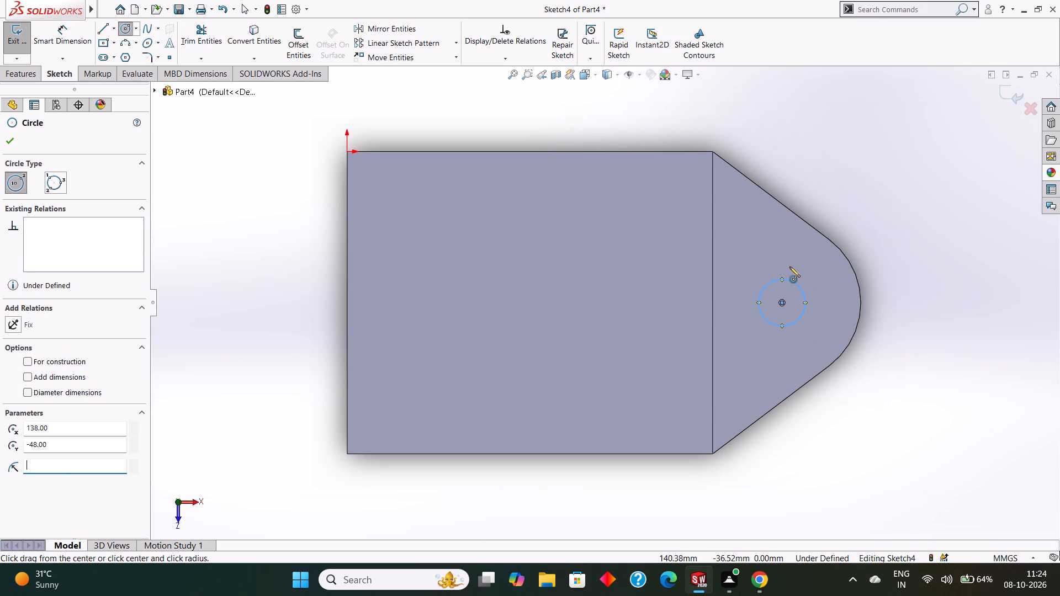
{"action": "type", "text": "10"}
{"action": "key", "text": "Return"}
Dimension the circle on the tab with a 20 mm diameter.
{"action": "left_click", "coordinate": [10, 141]}
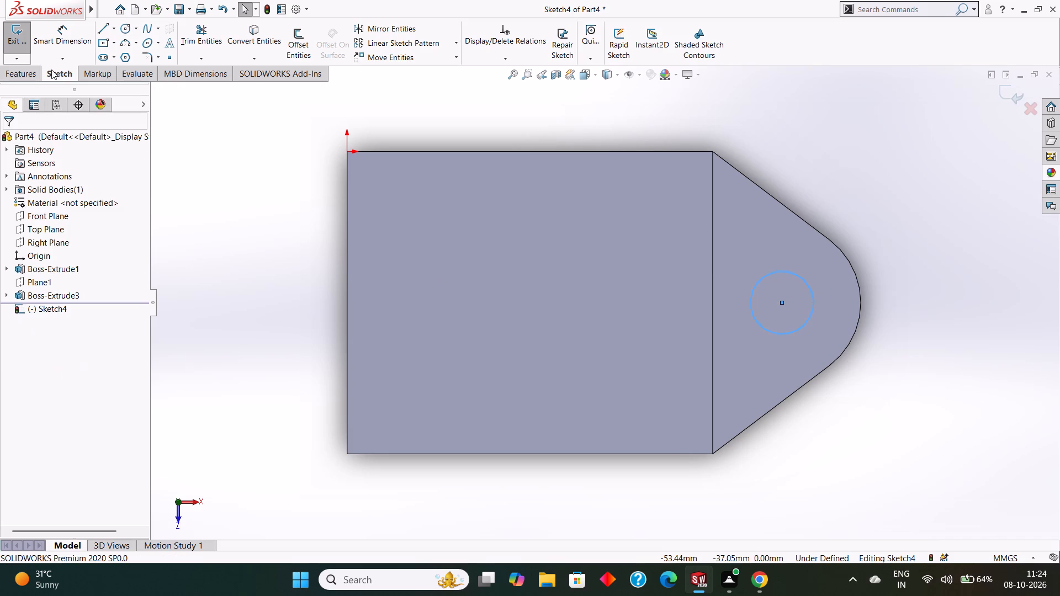
{"action": "left_click", "coordinate": [59, 29]}
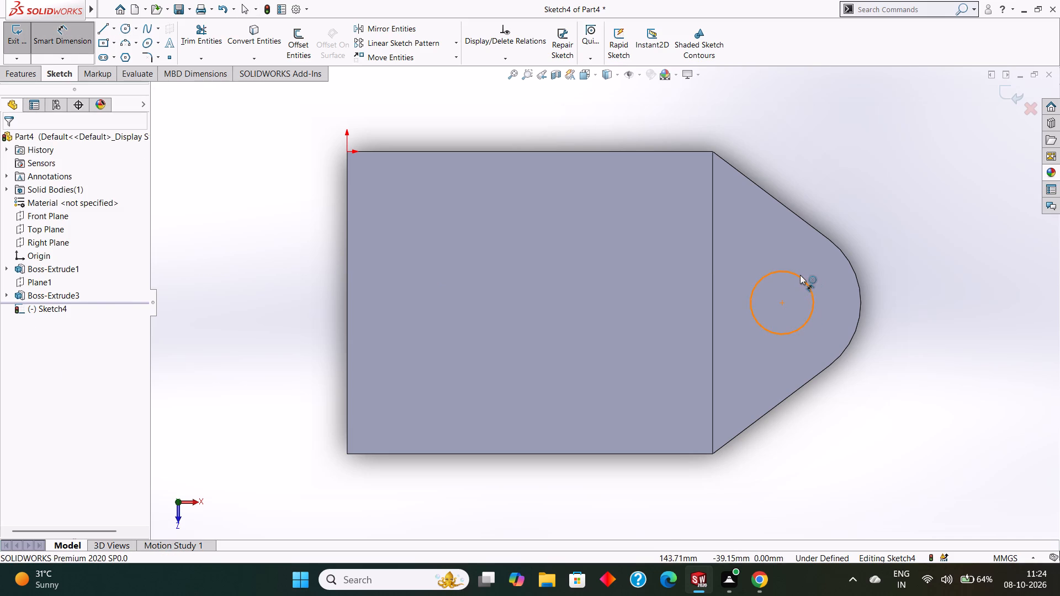
{"action": "left_click", "coordinate": [799, 275]}
{"action": "left_click", "coordinate": [963, 314]}
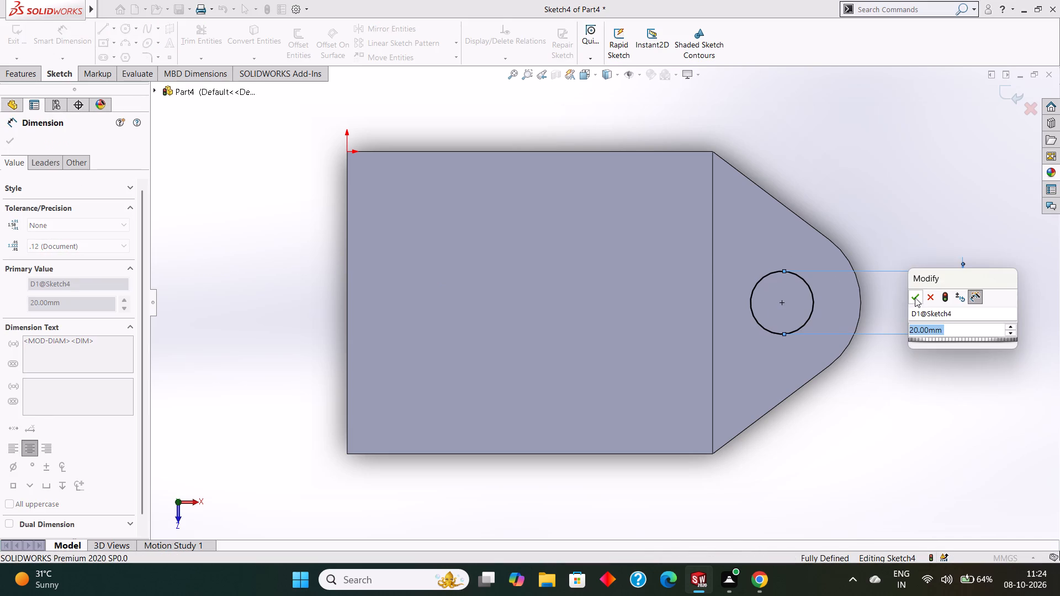
{"action": "left_click", "coordinate": [914, 295]}
{"action": "left_click", "coordinate": [12, 139]}
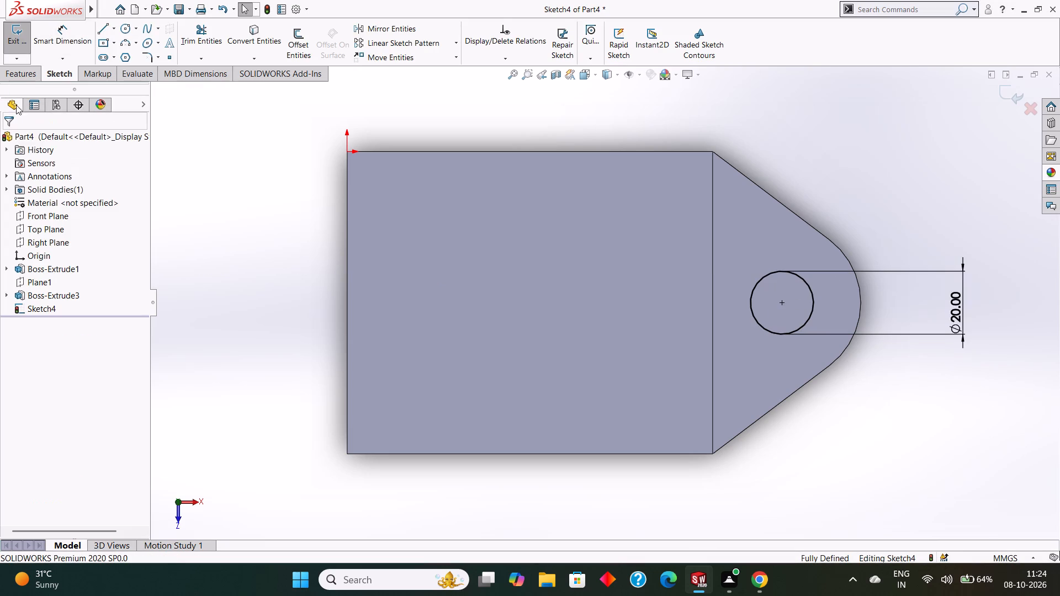
Cut-extrude the 20 mm circle Through All to make the hole in the tab.
{"action": "left_click", "coordinate": [20, 79]}
{"action": "left_click", "coordinate": [190, 51]}
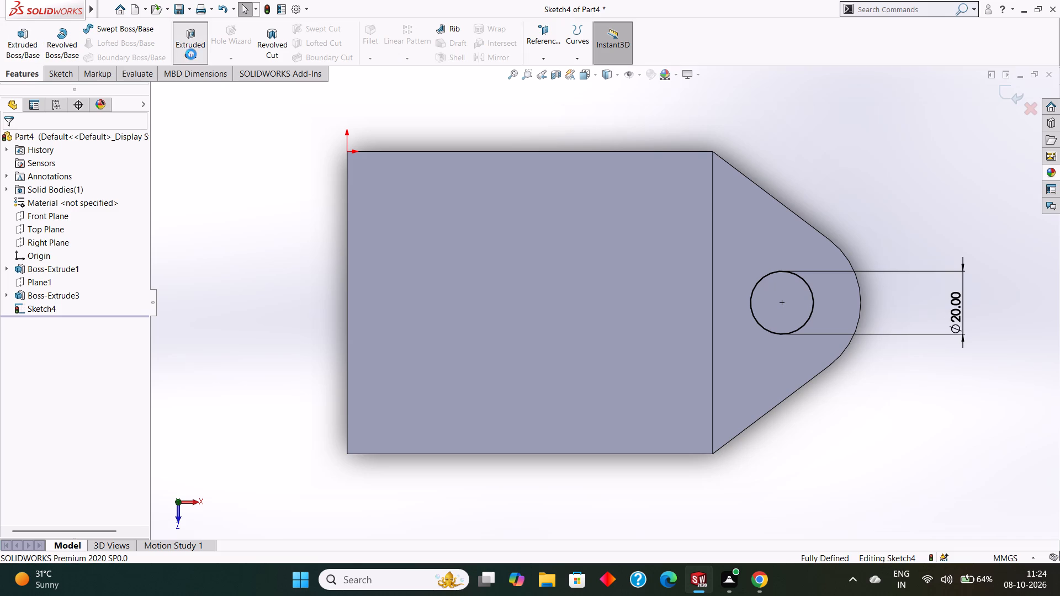
{"action": "left_click", "coordinate": [54, 215]}
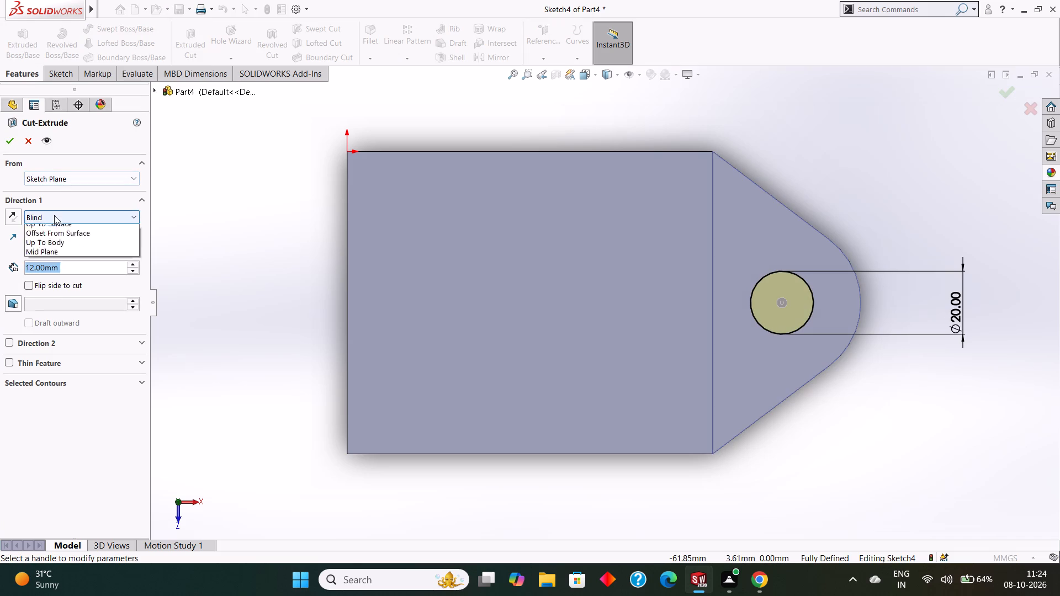
{"action": "left_click", "coordinate": [56, 237]}
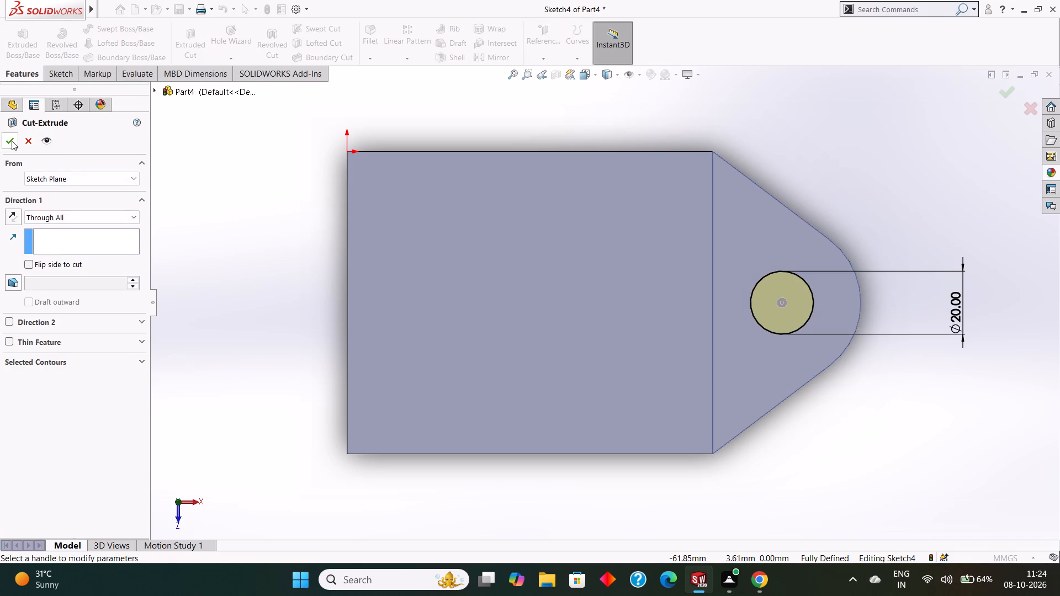
{"action": "left_click", "coordinate": [12, 141]}
{"action": "left_click", "coordinate": [287, 182]}
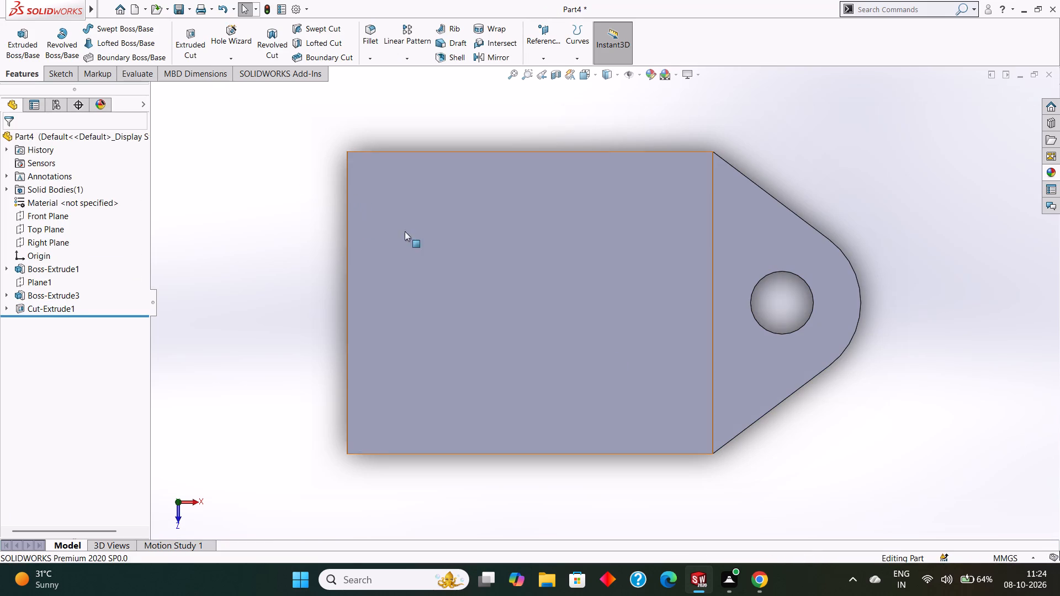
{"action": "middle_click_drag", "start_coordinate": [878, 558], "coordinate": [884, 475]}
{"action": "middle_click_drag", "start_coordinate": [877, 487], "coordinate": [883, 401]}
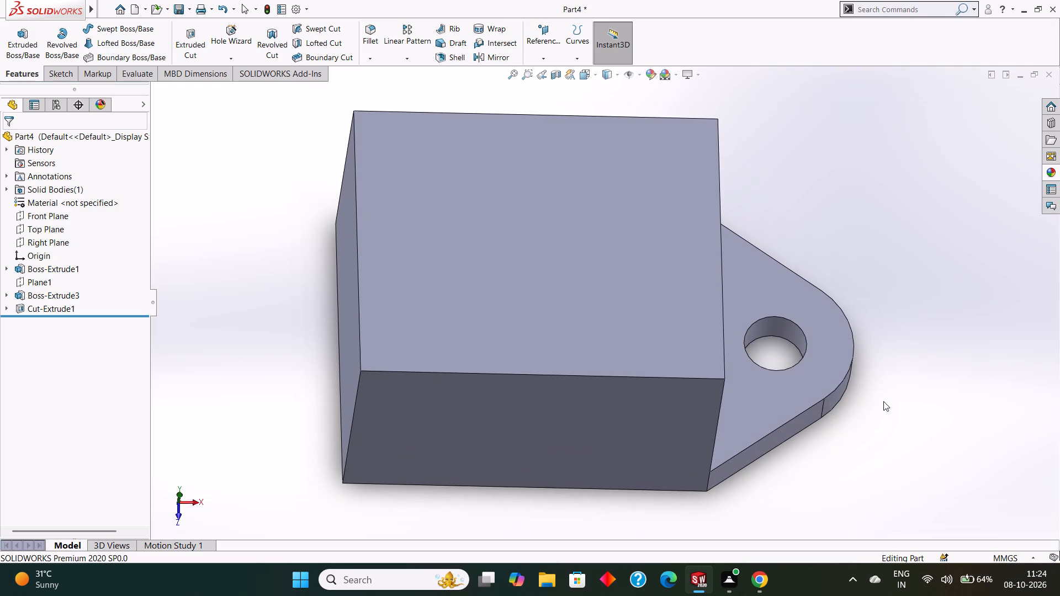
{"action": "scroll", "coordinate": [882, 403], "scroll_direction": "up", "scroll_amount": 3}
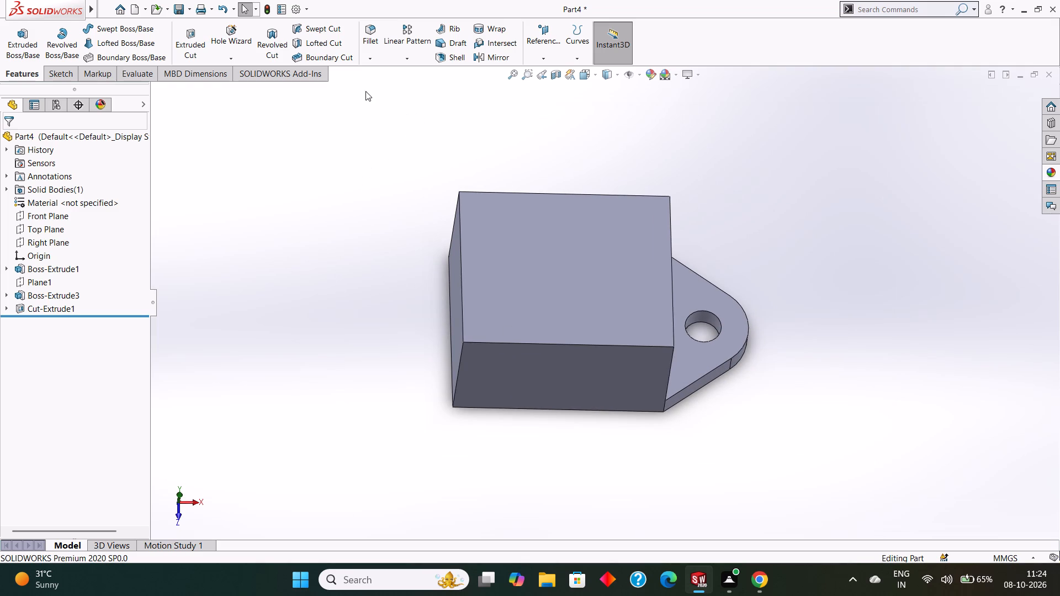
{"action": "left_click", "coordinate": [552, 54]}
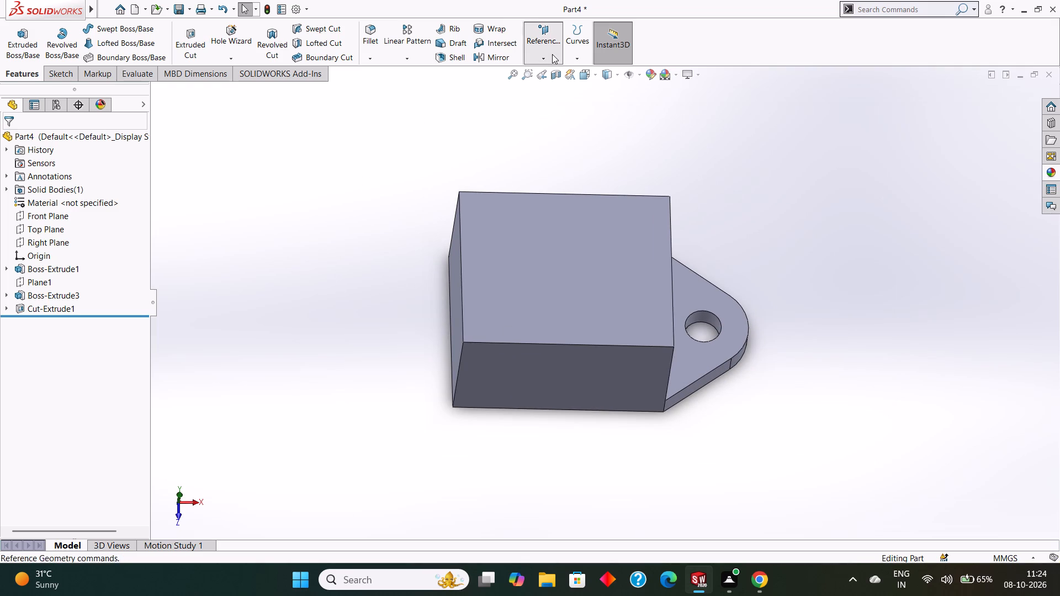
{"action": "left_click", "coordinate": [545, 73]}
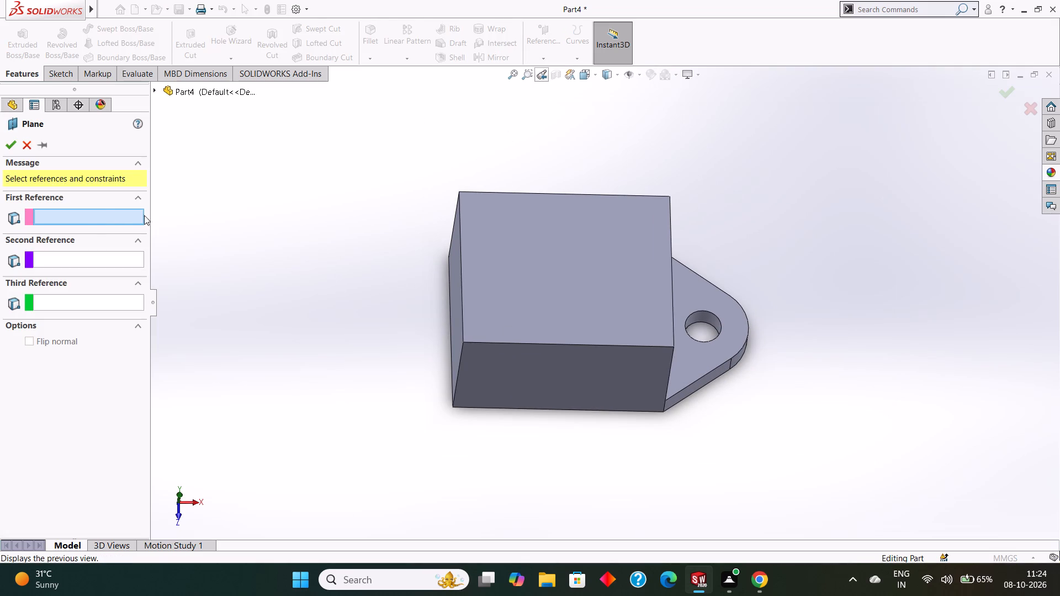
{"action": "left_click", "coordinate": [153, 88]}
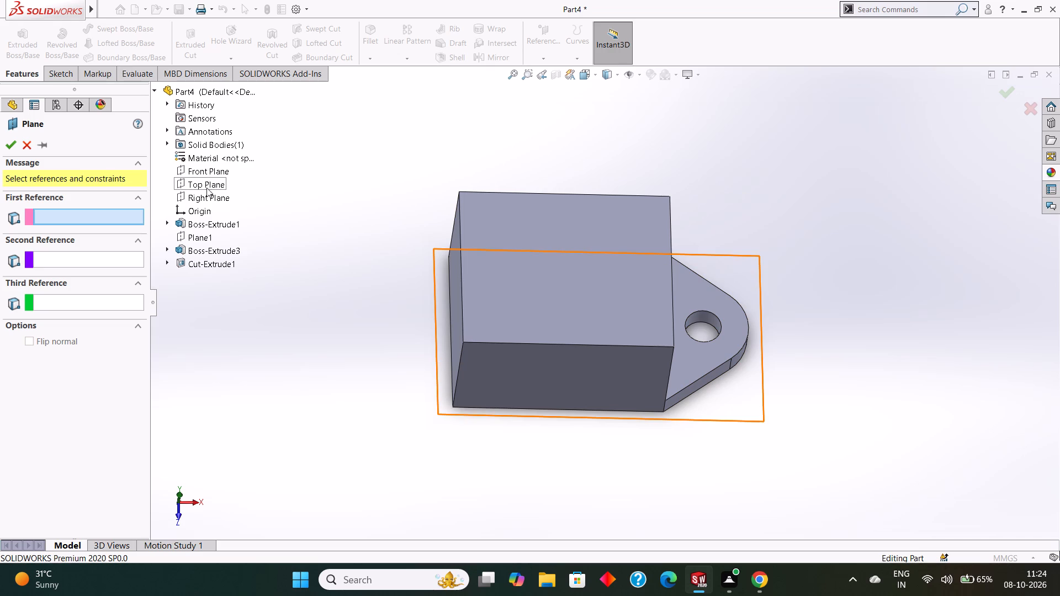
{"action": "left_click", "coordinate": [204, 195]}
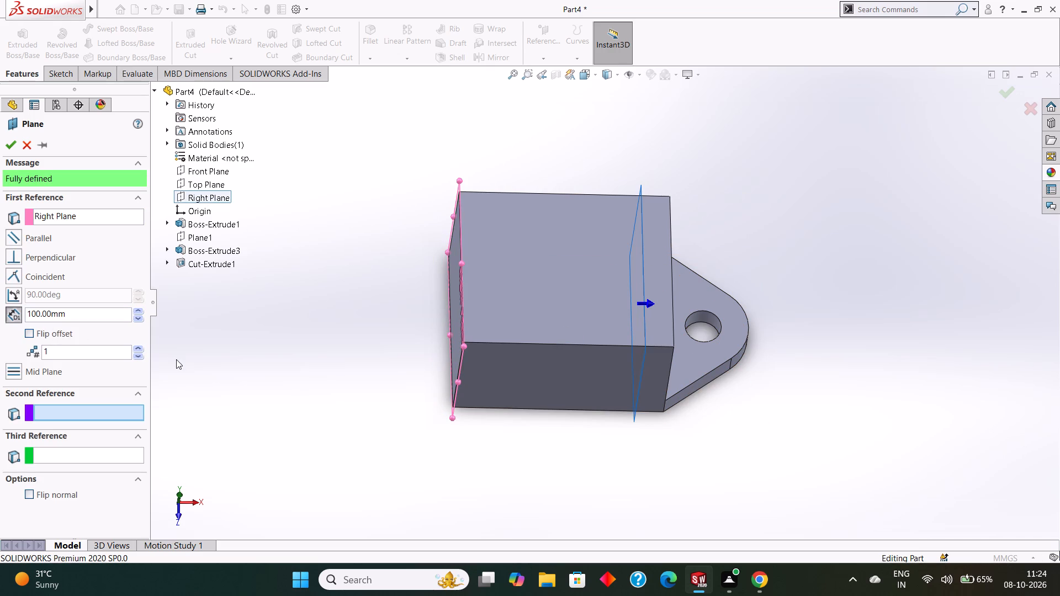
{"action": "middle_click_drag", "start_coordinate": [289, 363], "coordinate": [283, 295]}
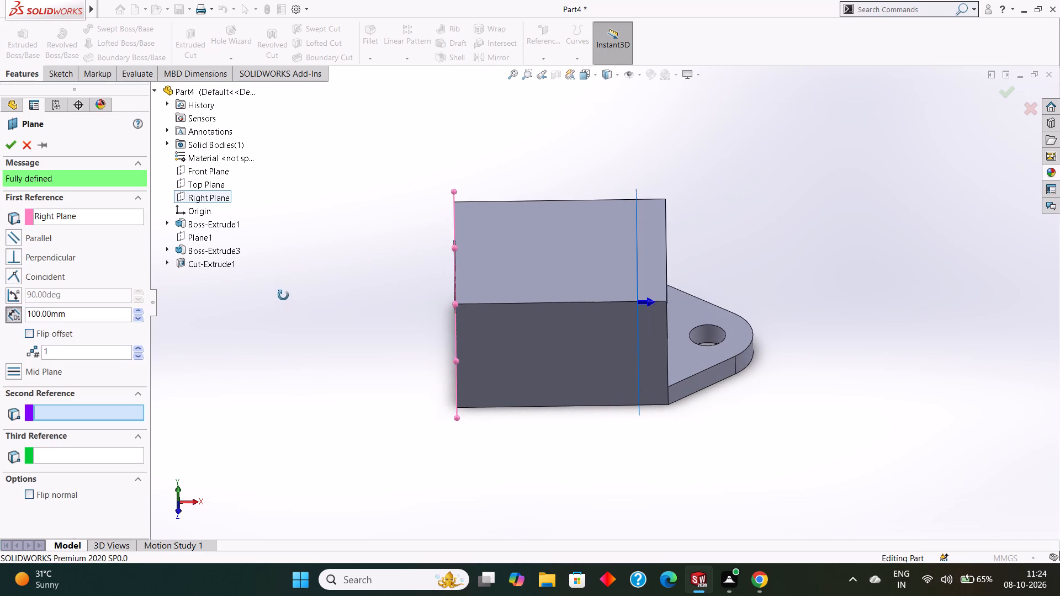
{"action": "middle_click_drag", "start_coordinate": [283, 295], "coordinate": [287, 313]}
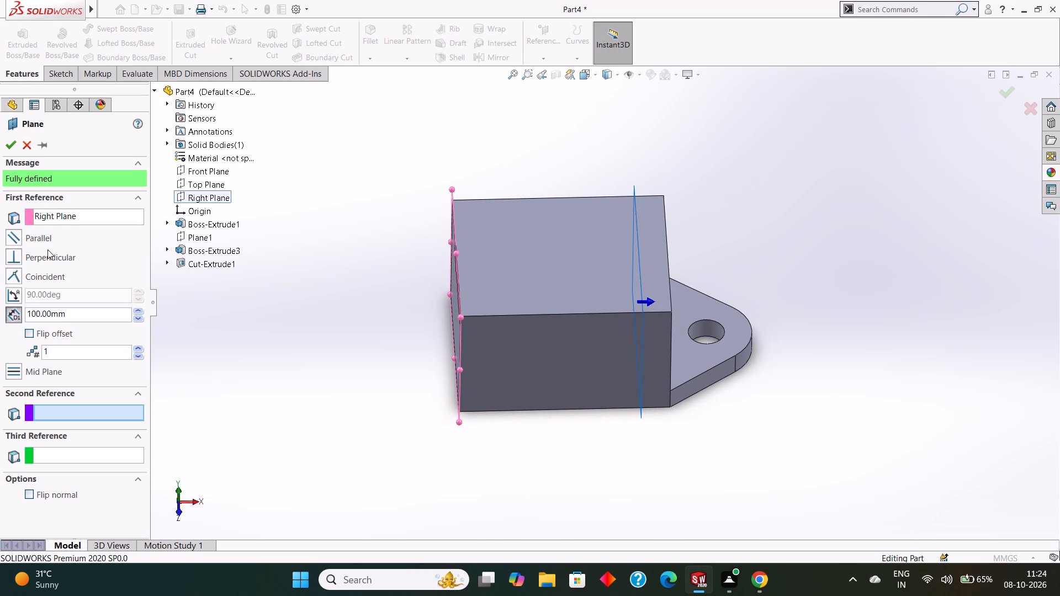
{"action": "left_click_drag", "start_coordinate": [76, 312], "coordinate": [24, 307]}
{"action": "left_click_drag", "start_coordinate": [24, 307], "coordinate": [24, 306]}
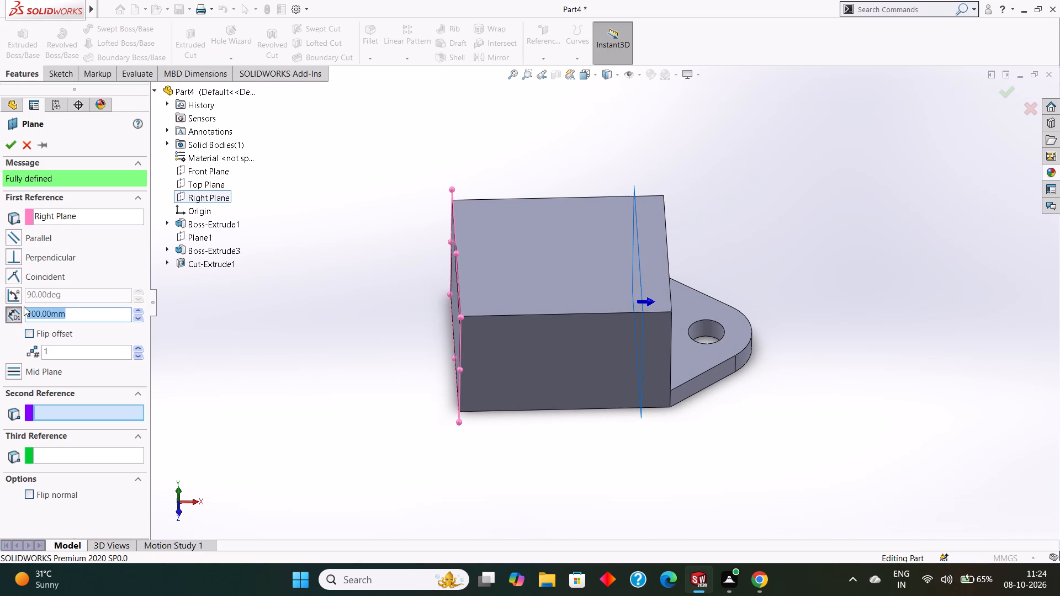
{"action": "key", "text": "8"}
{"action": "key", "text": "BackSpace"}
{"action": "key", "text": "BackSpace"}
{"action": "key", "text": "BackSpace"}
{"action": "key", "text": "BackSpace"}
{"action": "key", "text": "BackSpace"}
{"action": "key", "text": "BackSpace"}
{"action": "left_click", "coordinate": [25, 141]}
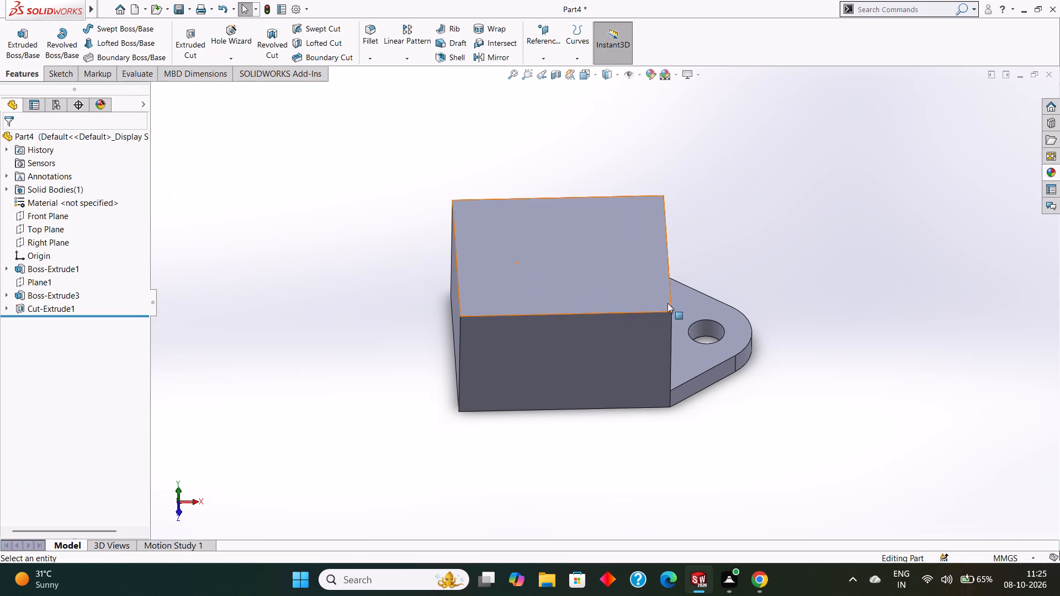
Examine the block and its holed tab from several sides, including a view normal to the block's upper face.
{"action": "middle_click_drag", "start_coordinate": [760, 343], "coordinate": [746, 333]}
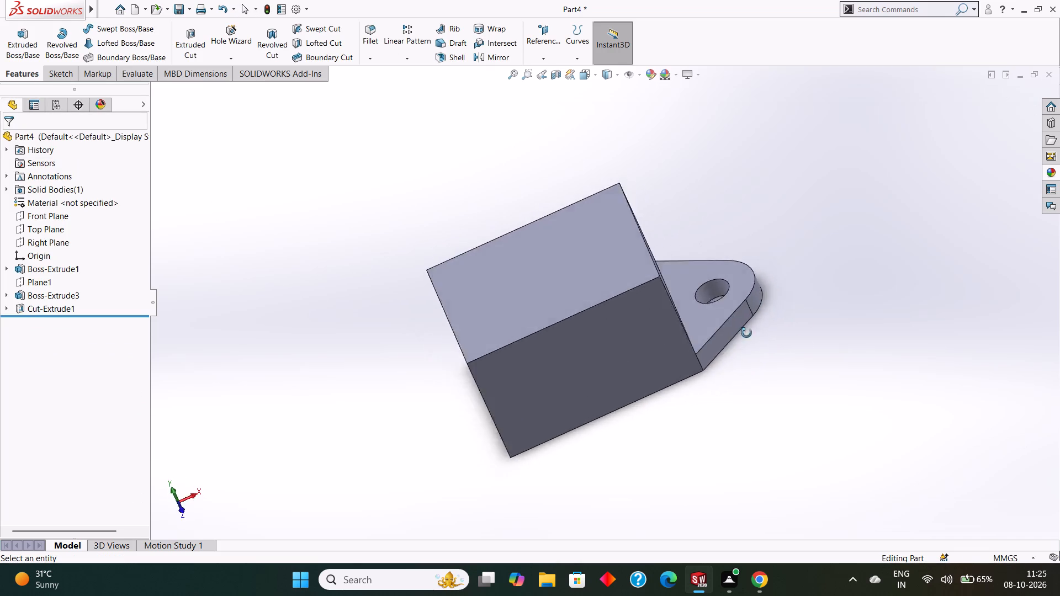
{"action": "middle_click_drag", "start_coordinate": [746, 333], "coordinate": [759, 315]}
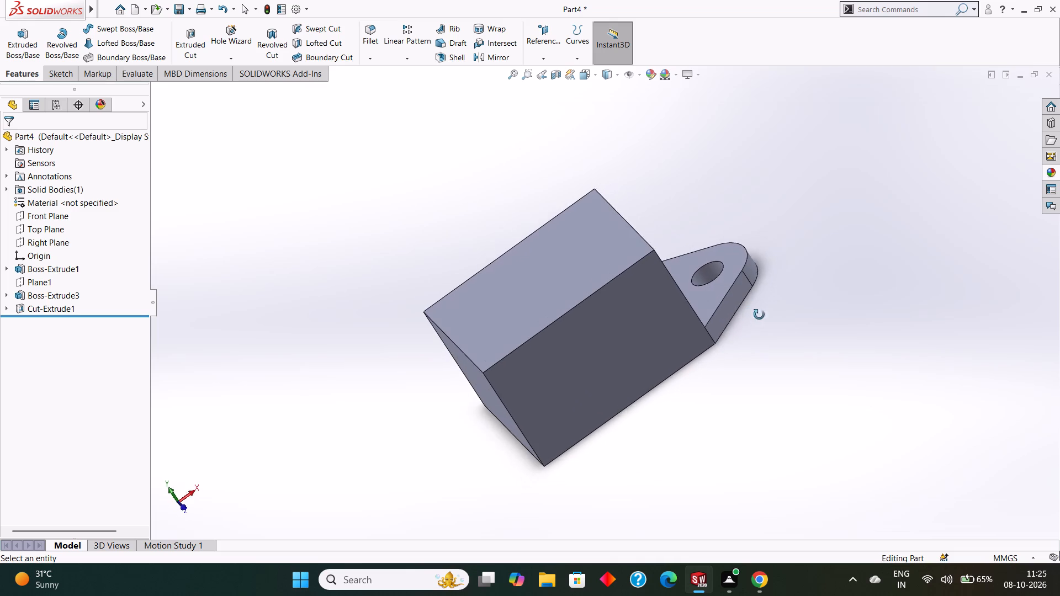
{"action": "middle_click_drag", "start_coordinate": [759, 315], "coordinate": [695, 316]}
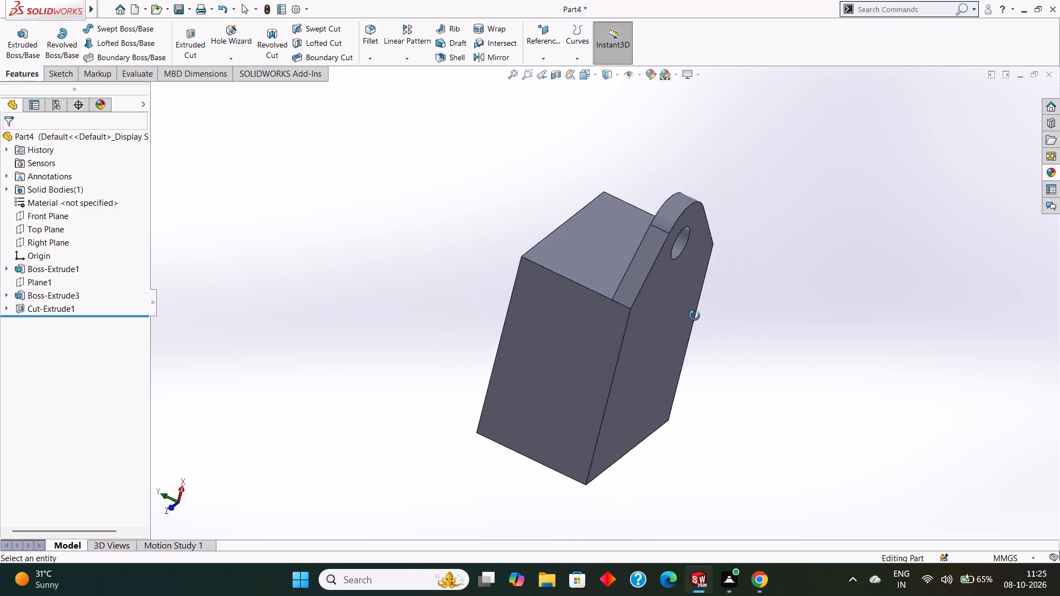
{"action": "middle_click_drag", "start_coordinate": [695, 316], "coordinate": [785, 384]}
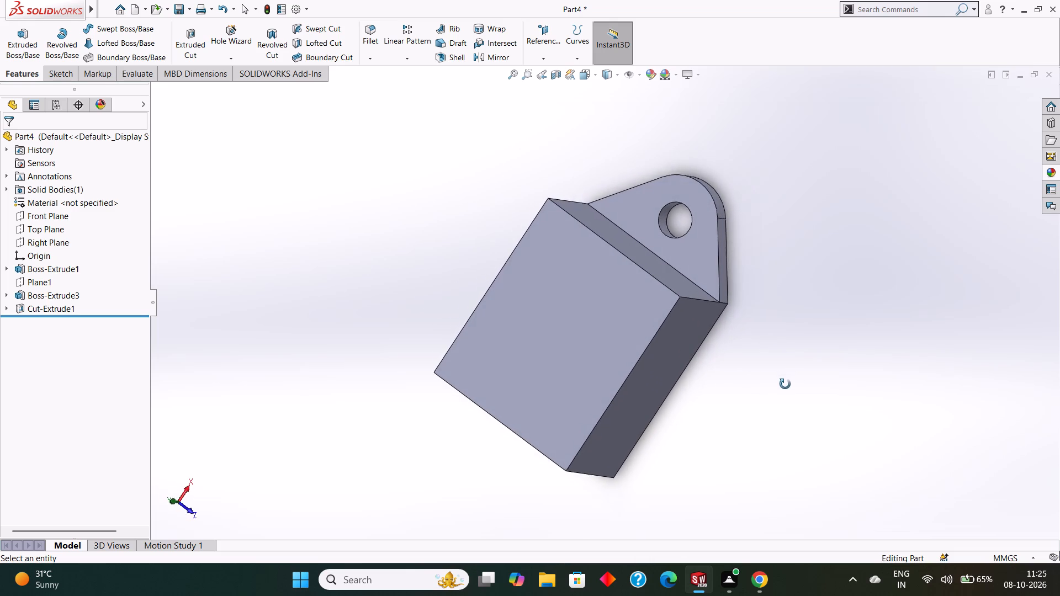
{"action": "middle_click_drag", "start_coordinate": [785, 384], "coordinate": [736, 359]}
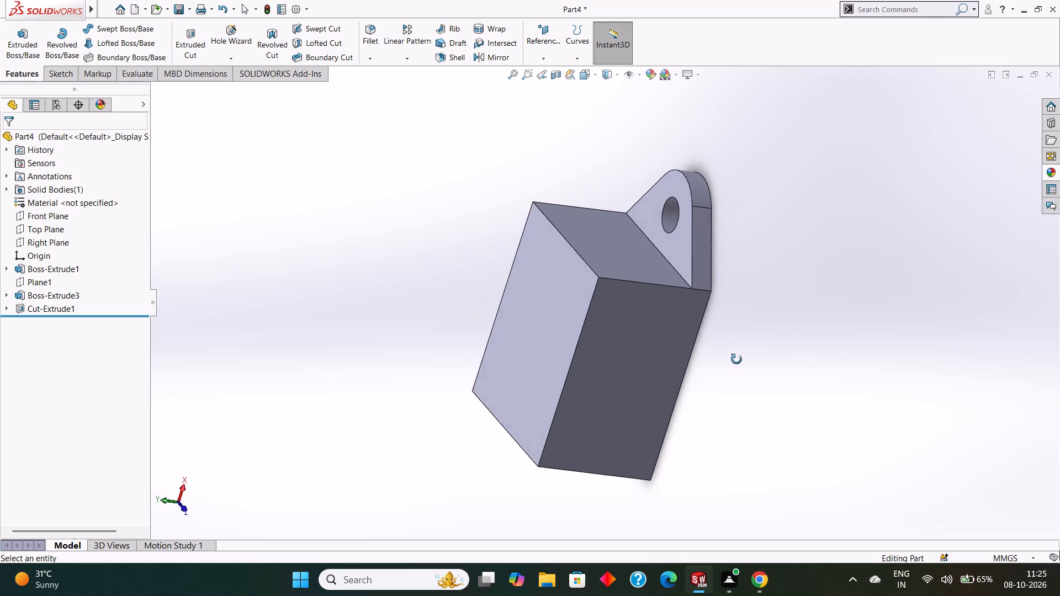
{"action": "middle_click_drag", "start_coordinate": [736, 359], "coordinate": [663, 261]}
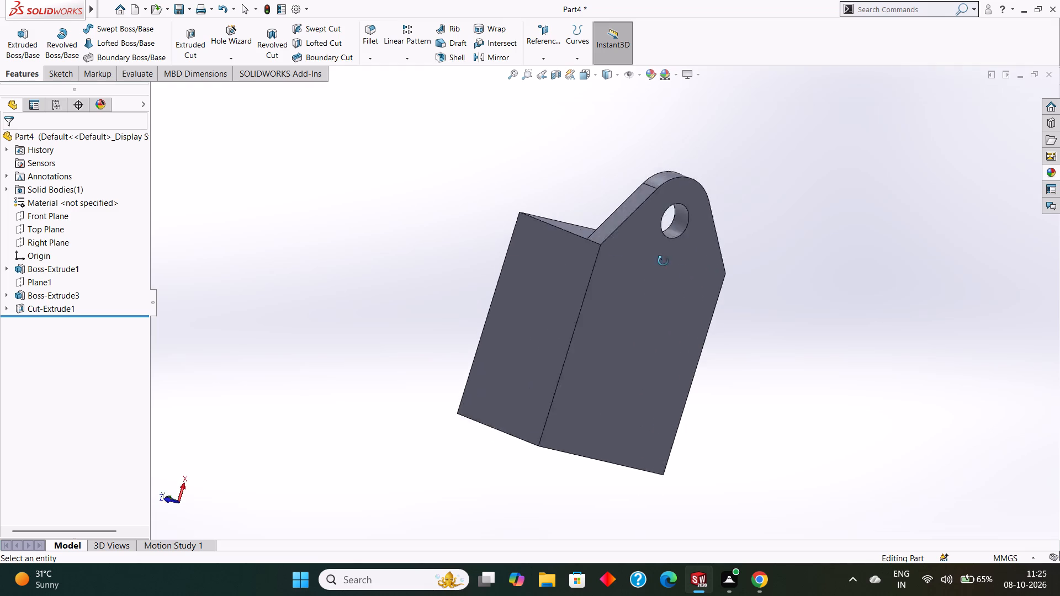
{"action": "middle_click_drag", "start_coordinate": [663, 261], "coordinate": [757, 403]}
{"action": "scroll", "coordinate": [730, 366], "scroll_direction": "up", "scroll_amount": 2}
{"action": "middle_click_drag", "start_coordinate": [732, 363], "coordinate": [797, 329]}
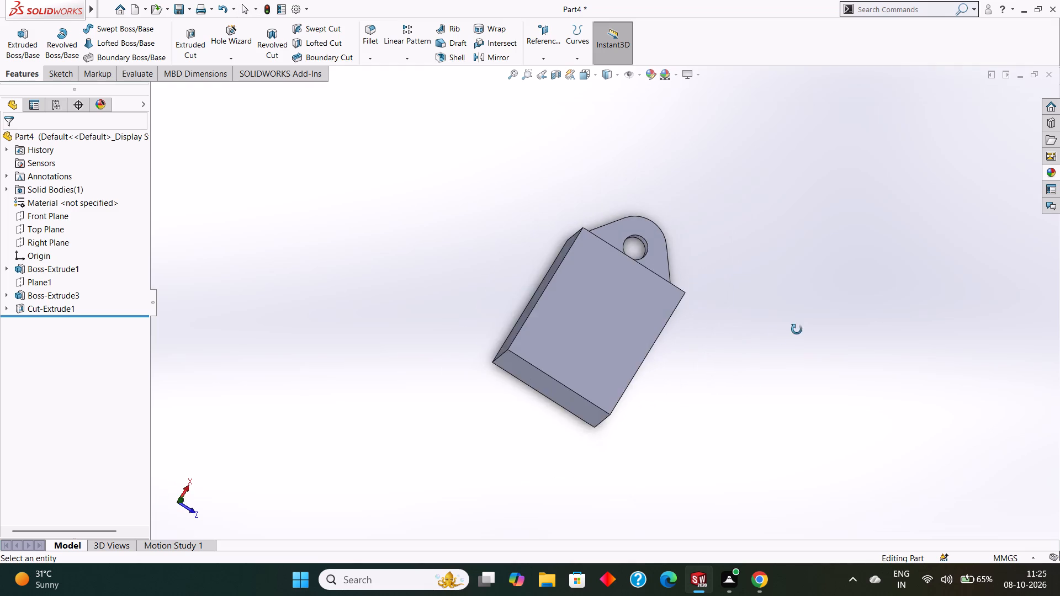
{"action": "middle_click_drag", "start_coordinate": [797, 329], "coordinate": [732, 315]}
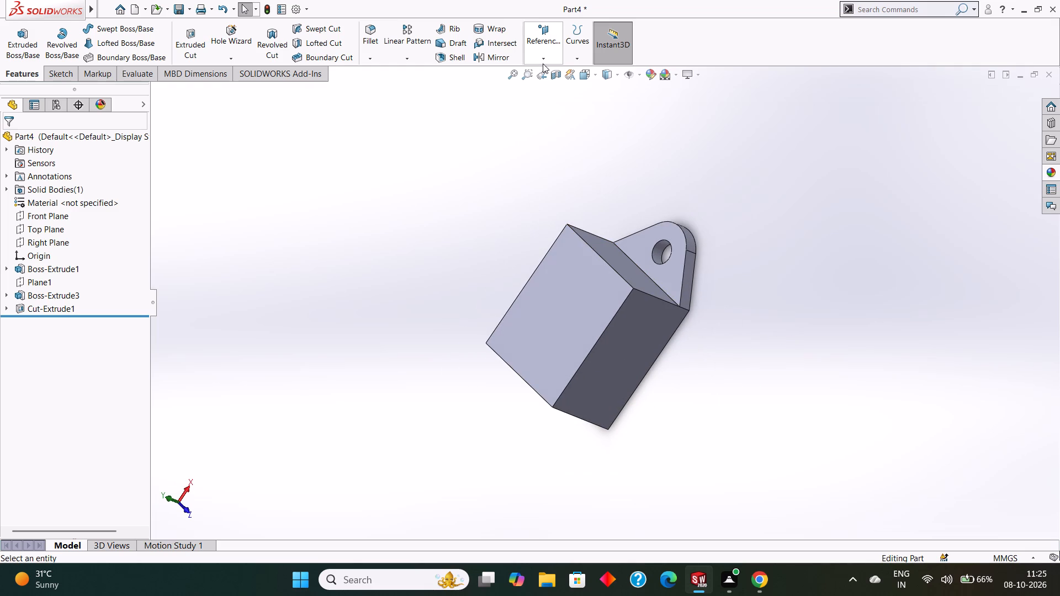
{"action": "left_click", "coordinate": [562, 295]}
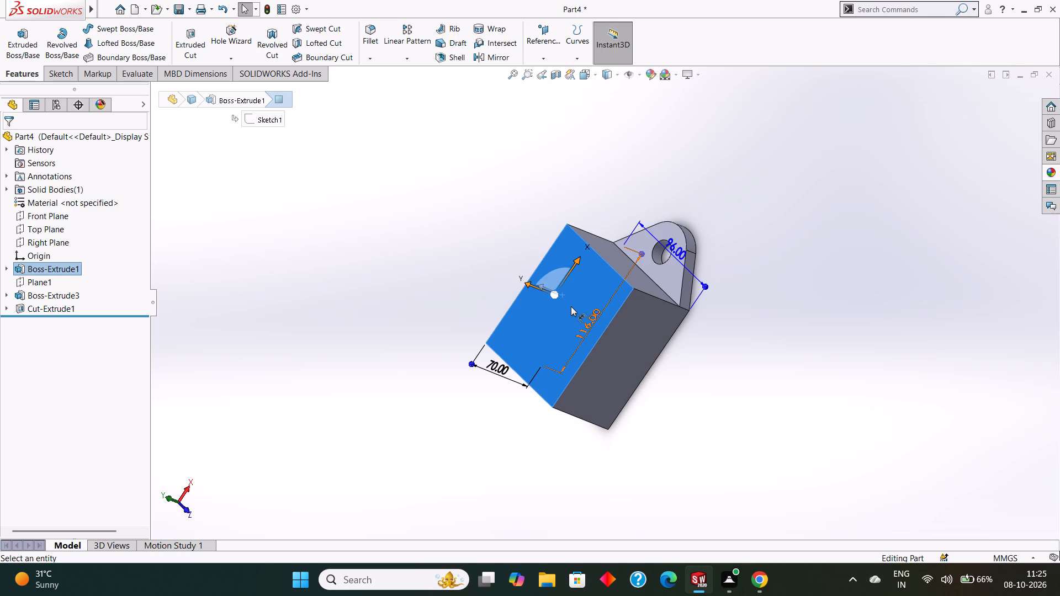
{"action": "key", "text": "ctrl+8"}
{"action": "middle_click_drag", "start_coordinate": [876, 461], "coordinate": [868, 341]}
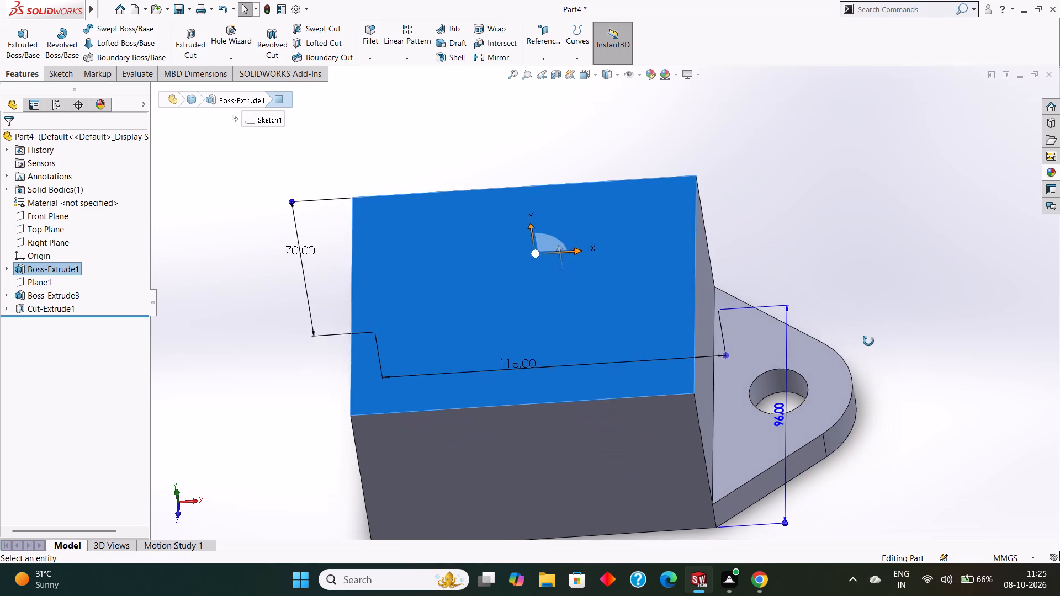
{"action": "middle_click_drag", "start_coordinate": [868, 341], "coordinate": [869, 330]}
{"action": "key", "text": "Escape"}
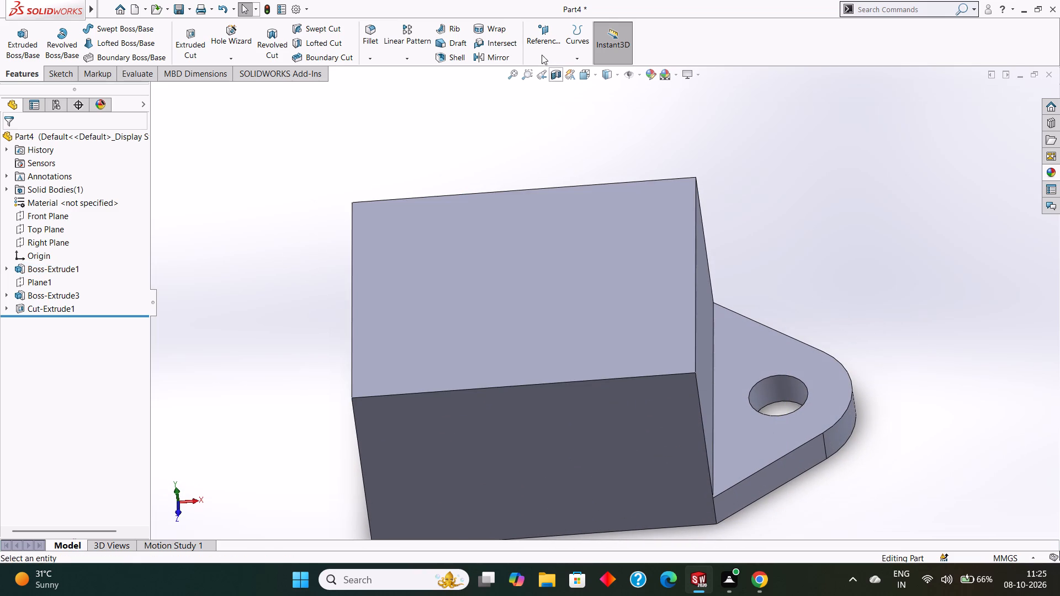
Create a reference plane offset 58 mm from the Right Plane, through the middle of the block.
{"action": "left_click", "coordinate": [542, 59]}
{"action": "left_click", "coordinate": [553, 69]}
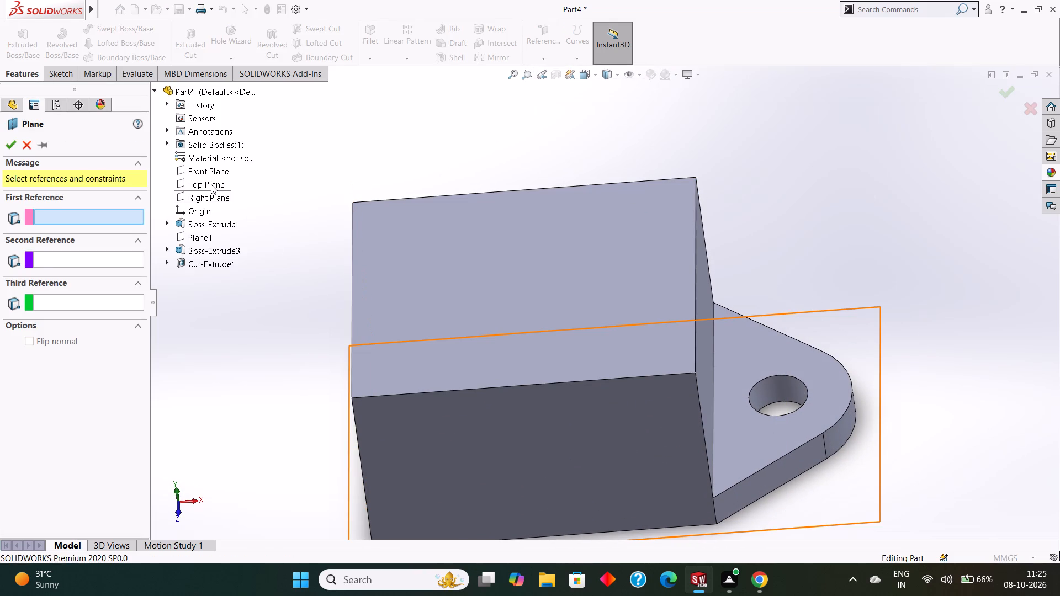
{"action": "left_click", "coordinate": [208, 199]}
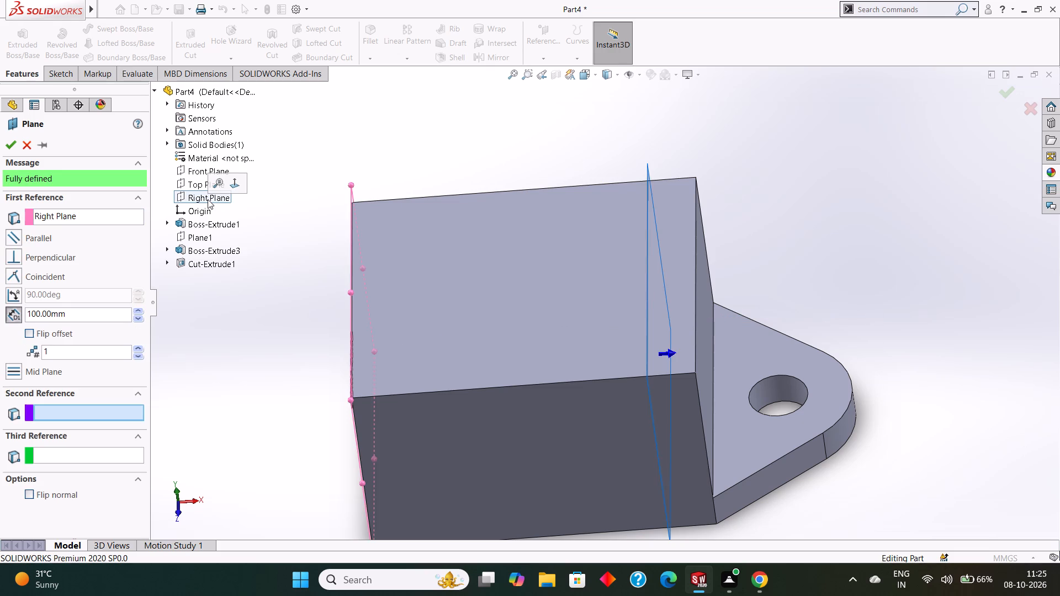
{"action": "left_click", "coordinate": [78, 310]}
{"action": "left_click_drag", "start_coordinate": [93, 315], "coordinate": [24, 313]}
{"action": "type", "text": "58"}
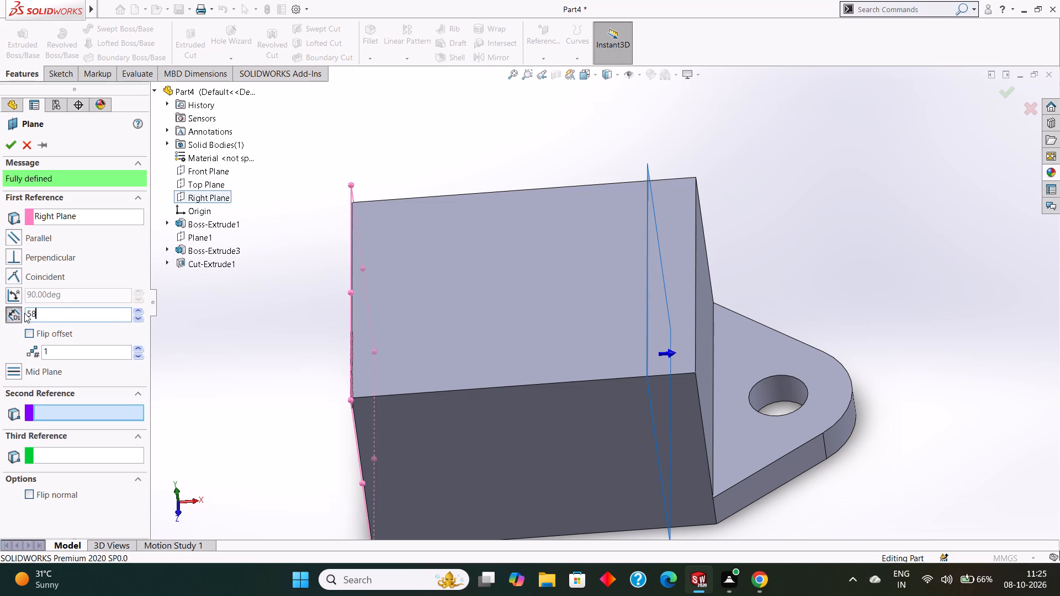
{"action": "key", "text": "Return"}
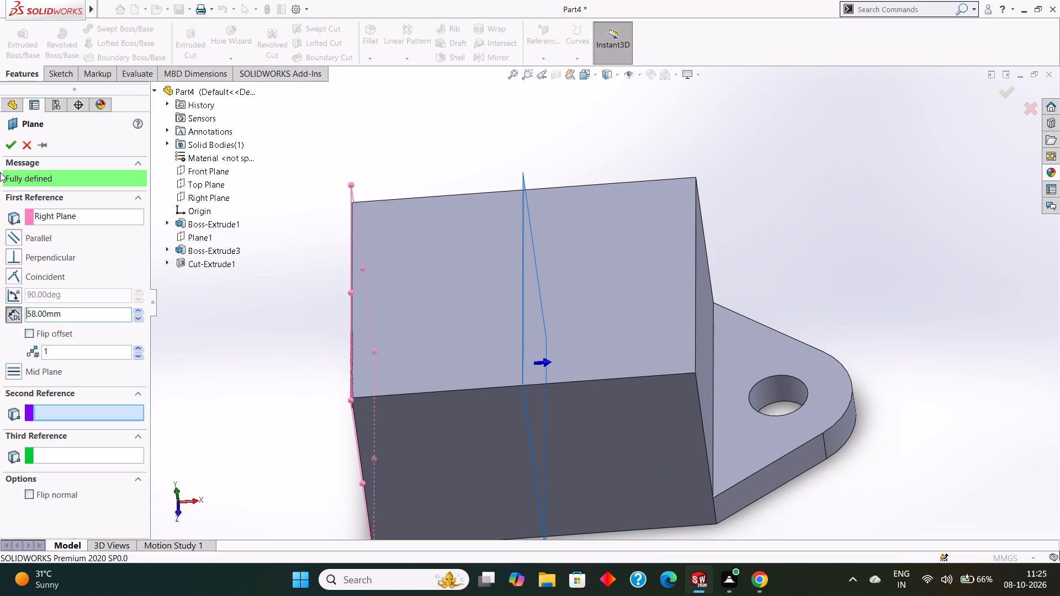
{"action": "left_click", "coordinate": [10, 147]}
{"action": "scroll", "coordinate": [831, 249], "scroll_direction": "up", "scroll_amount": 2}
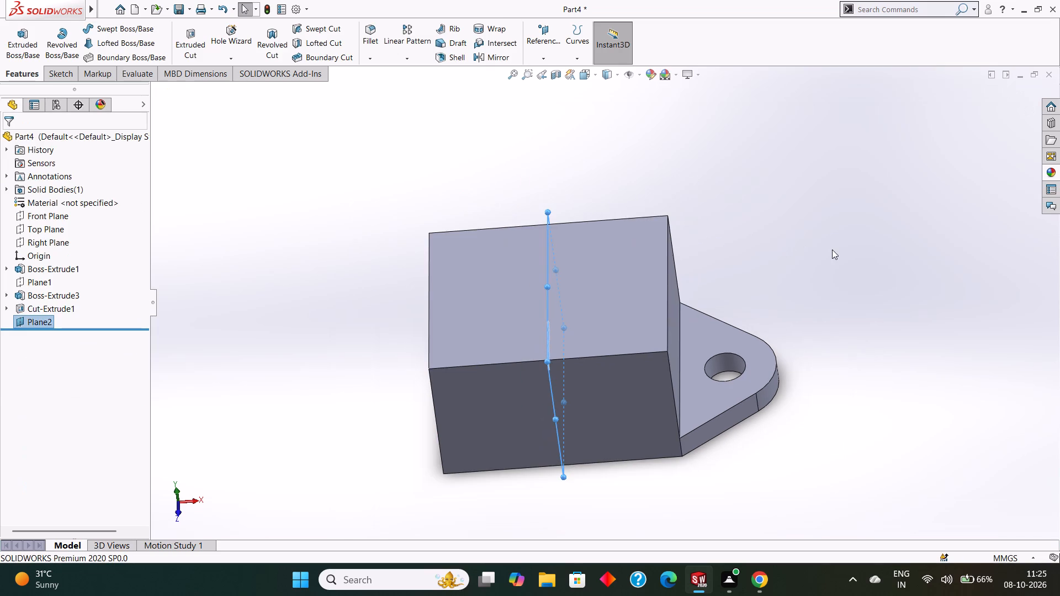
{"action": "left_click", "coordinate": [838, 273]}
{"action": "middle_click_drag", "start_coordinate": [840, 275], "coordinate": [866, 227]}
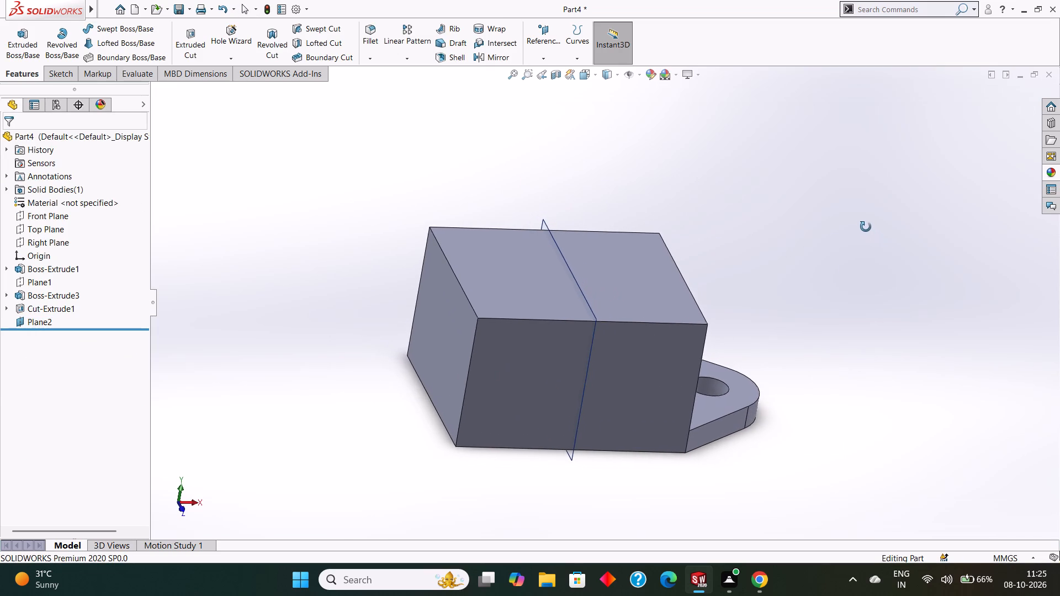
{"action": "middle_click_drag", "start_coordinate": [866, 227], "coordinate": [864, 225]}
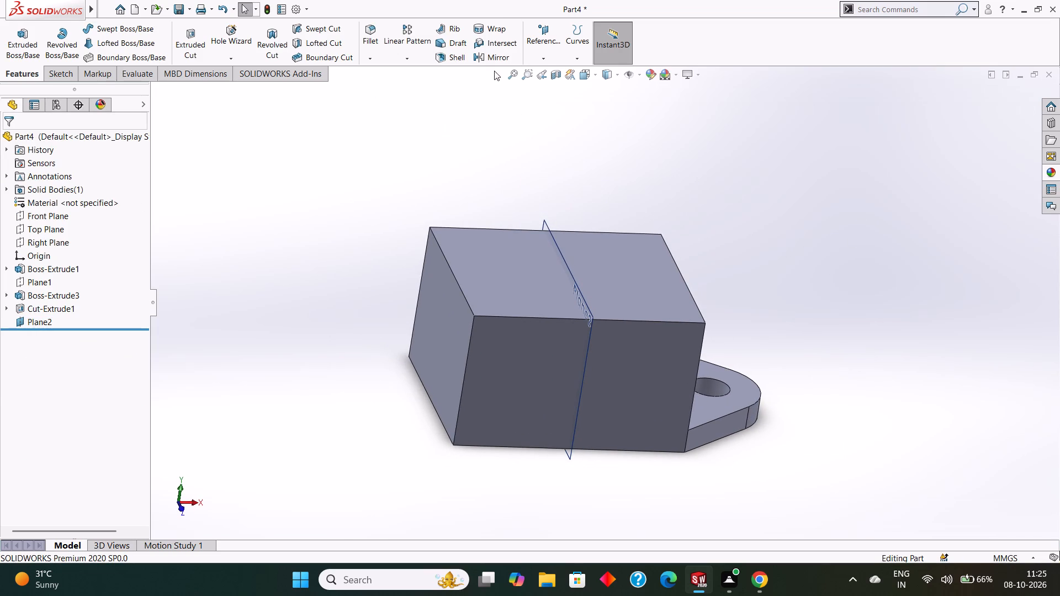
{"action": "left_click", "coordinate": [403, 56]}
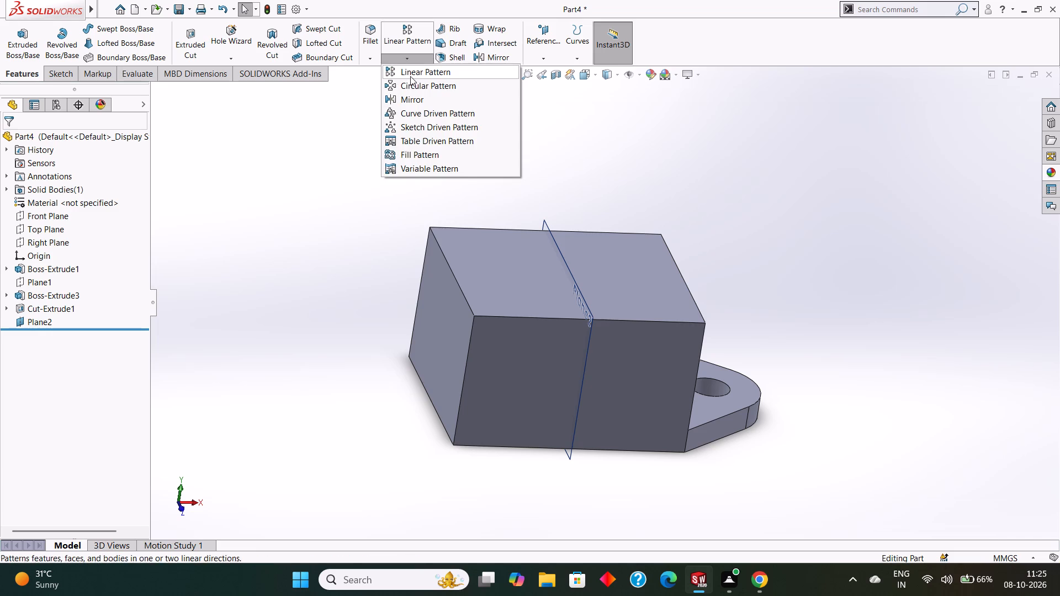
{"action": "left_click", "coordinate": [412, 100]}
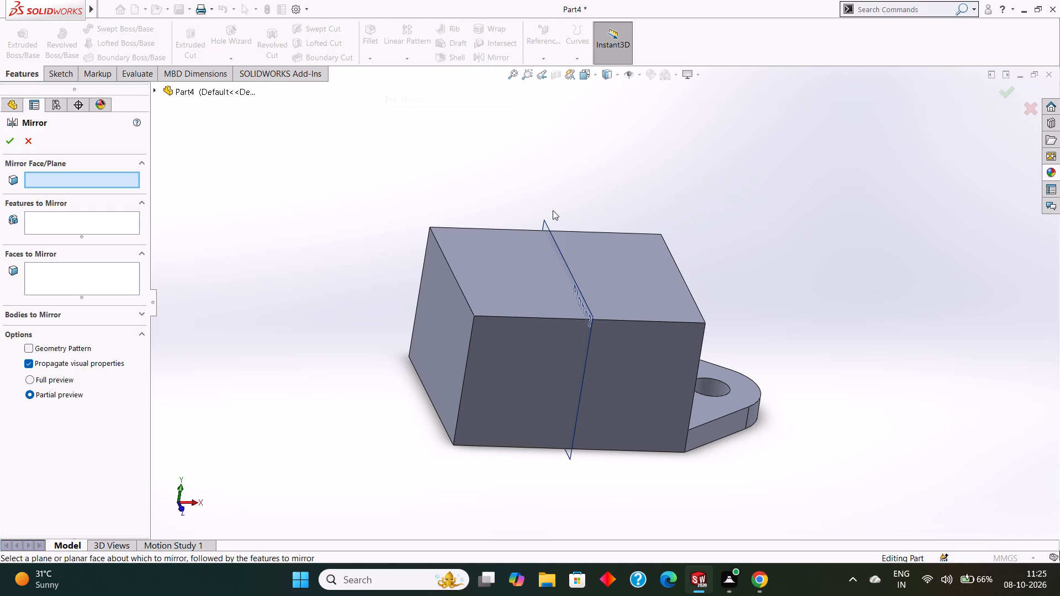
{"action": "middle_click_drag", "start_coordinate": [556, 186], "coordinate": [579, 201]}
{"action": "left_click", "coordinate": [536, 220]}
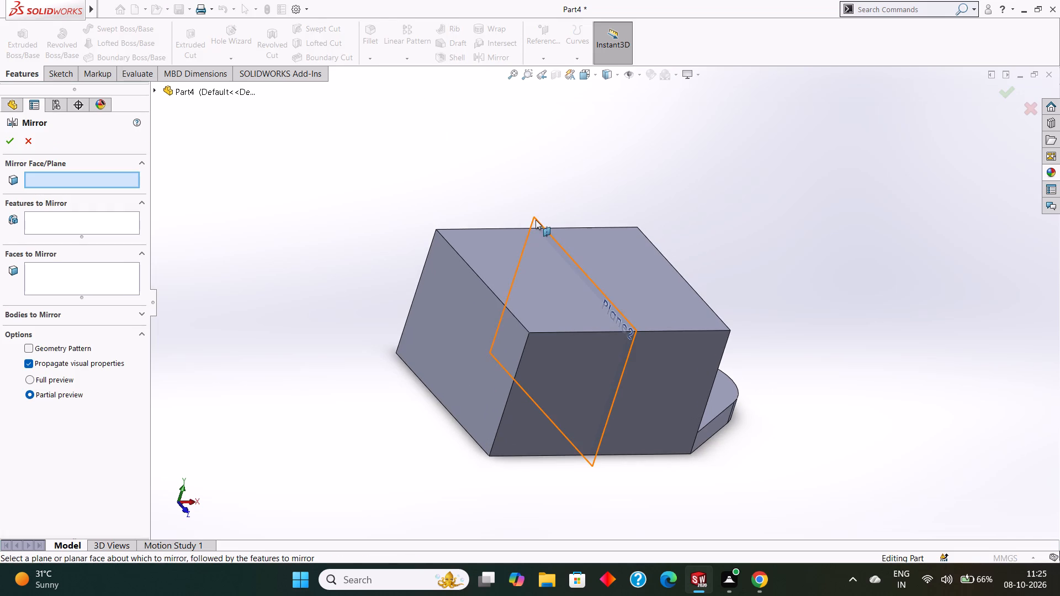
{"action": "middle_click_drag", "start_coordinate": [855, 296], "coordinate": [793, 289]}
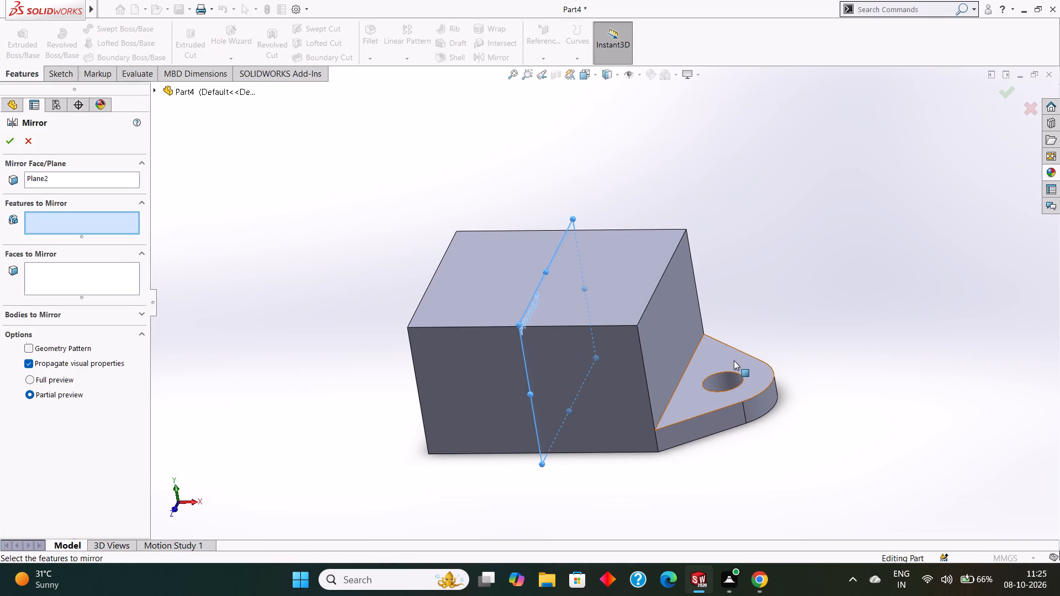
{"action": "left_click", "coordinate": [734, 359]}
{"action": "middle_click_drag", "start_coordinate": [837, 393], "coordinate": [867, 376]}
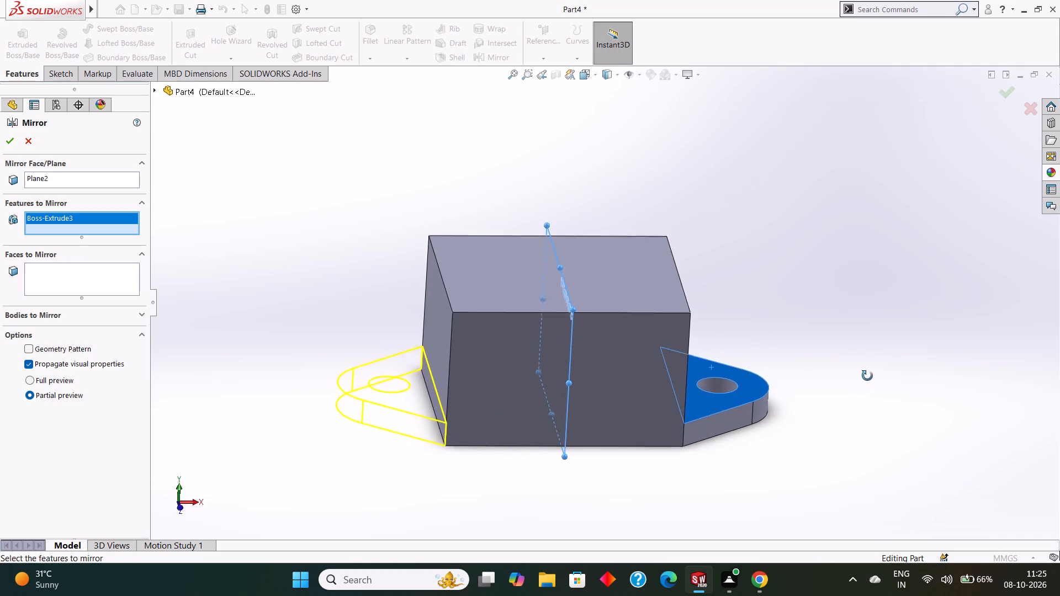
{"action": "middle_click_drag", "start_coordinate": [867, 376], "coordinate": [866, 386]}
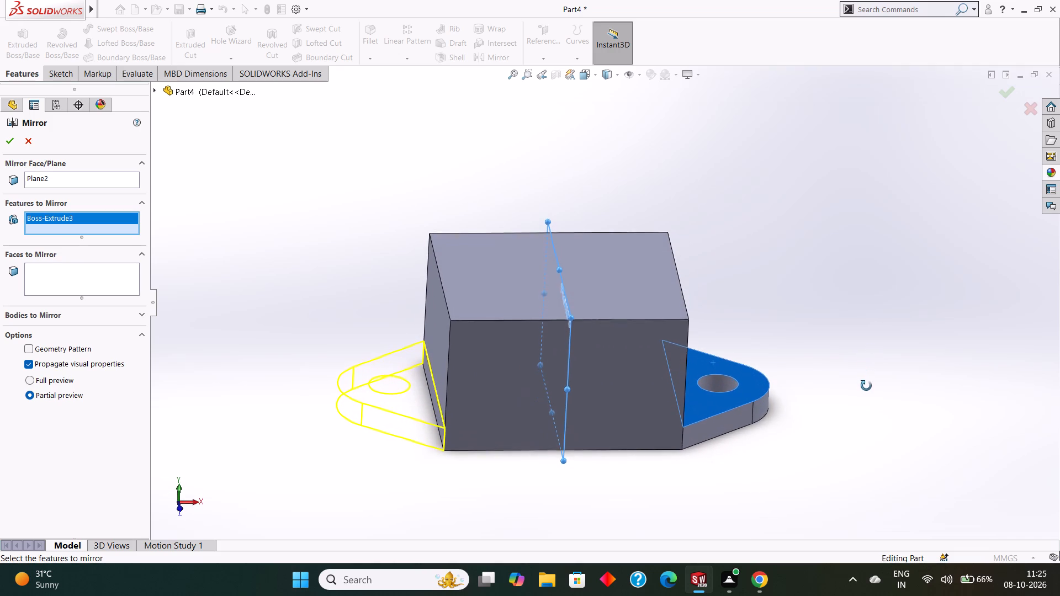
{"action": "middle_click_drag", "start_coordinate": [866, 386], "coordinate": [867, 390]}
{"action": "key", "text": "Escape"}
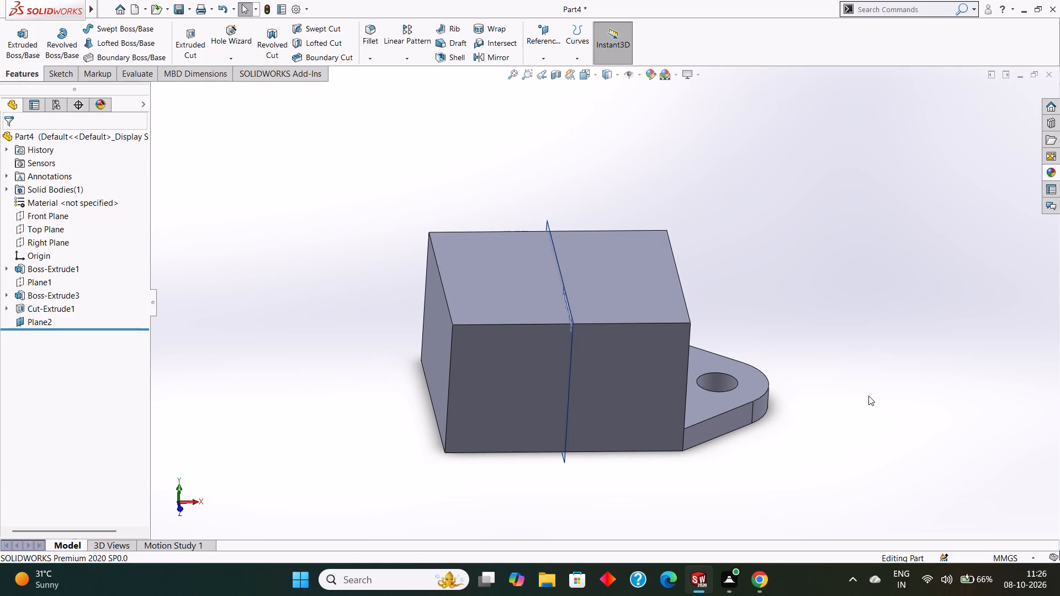
Undo the offset plane and the tab's hole cut, going back into the 20 mm circle's sketch.
{"action": "key", "text": "ctrl+z"}
{"action": "key", "text": "ctrl+z"}
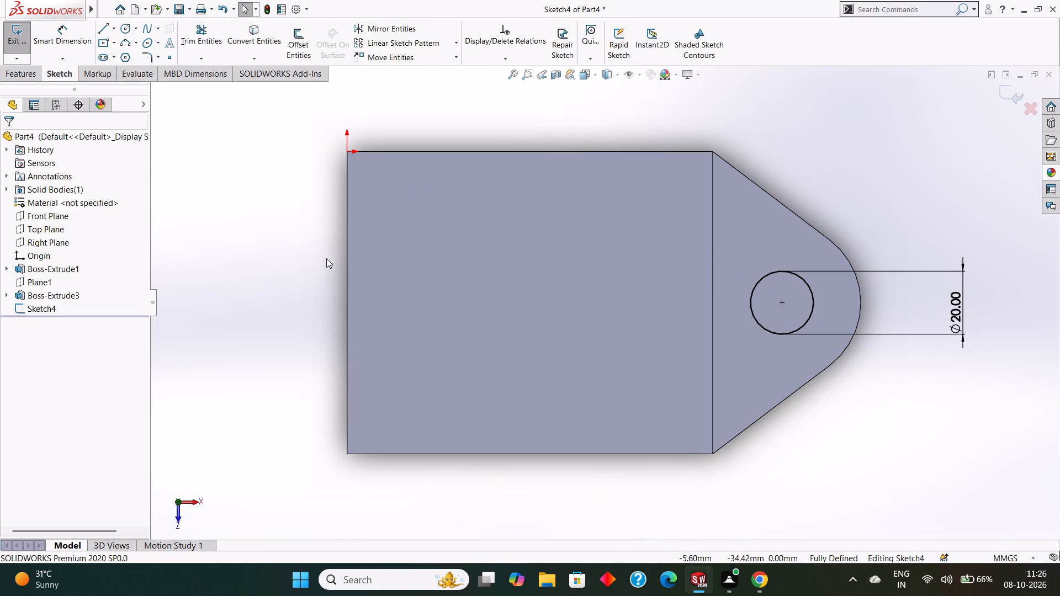
Sketch three connected lines joining the circle's two opposite tangent points to the block's edge, forming a U-shaped profile with the circle.
{"action": "left_click", "coordinate": [105, 28]}
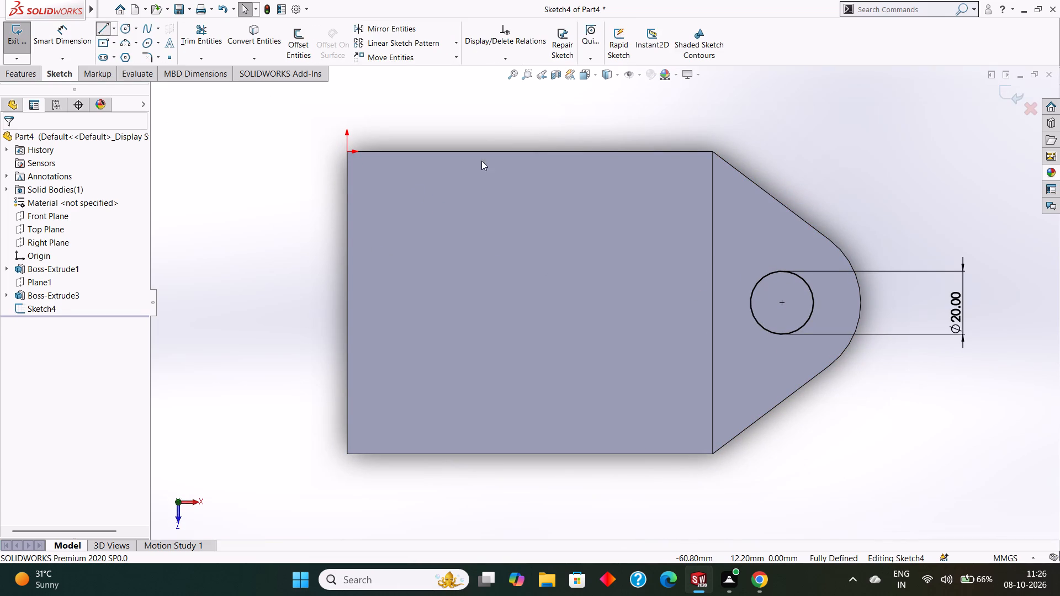
{"action": "left_click", "coordinate": [782, 270]}
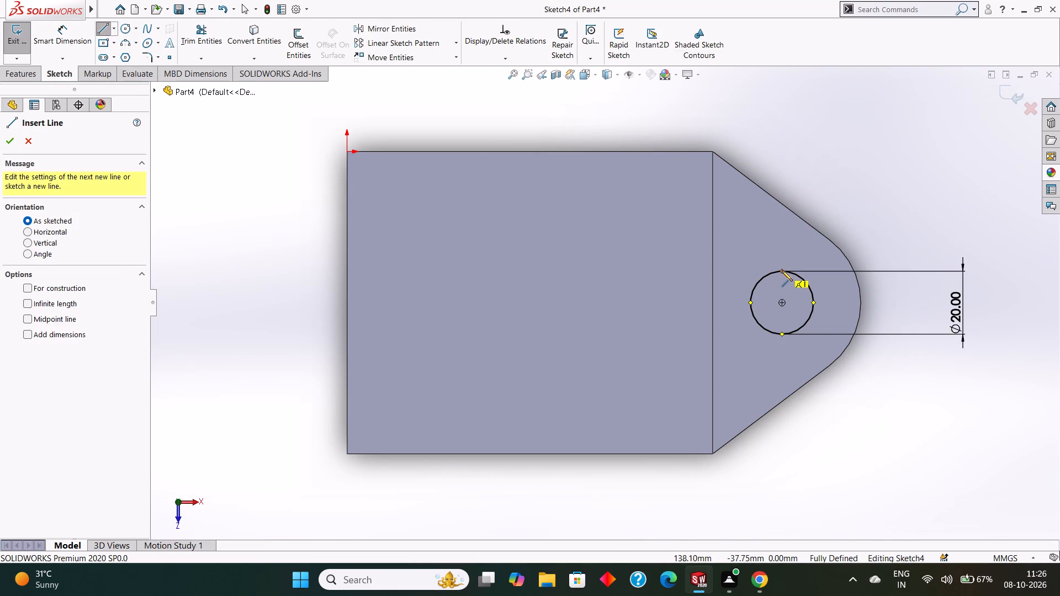
{"action": "left_click", "coordinate": [711, 272]}
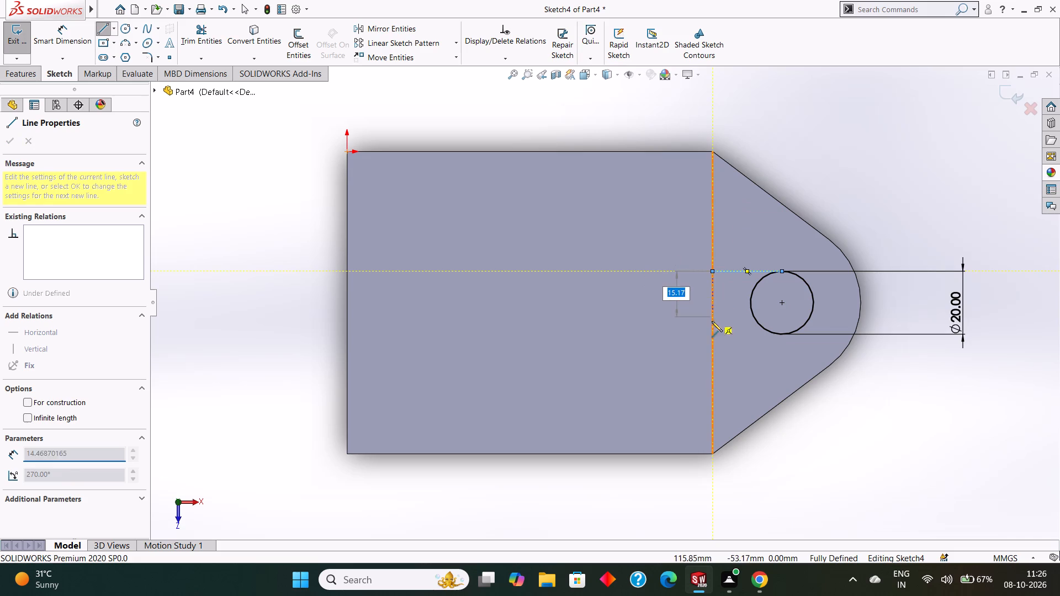
{"action": "left_click", "coordinate": [712, 333]}
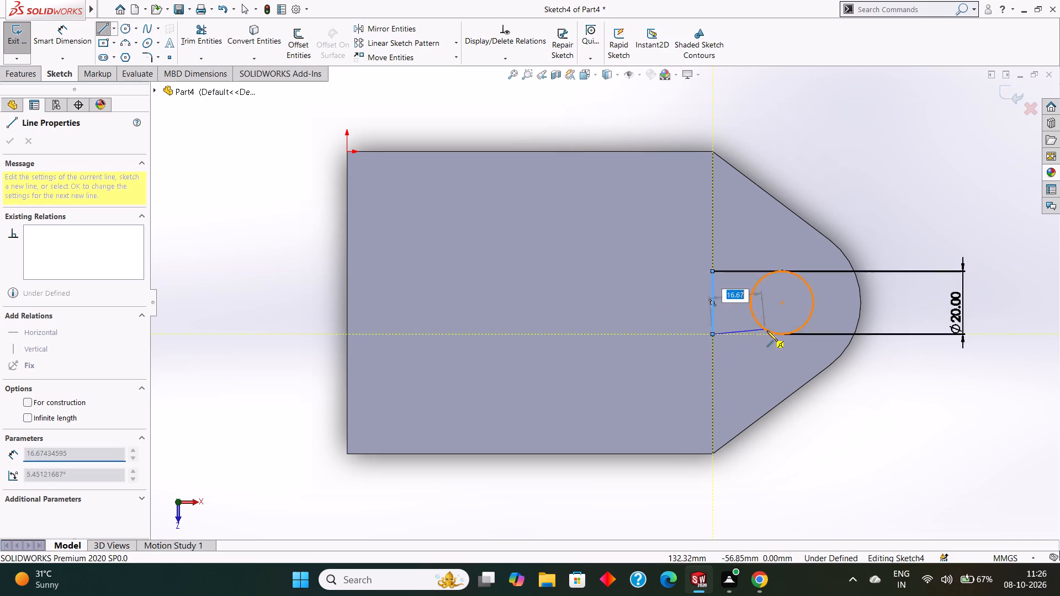
{"action": "left_click", "coordinate": [783, 333]}
{"action": "key", "text": "Escape"}
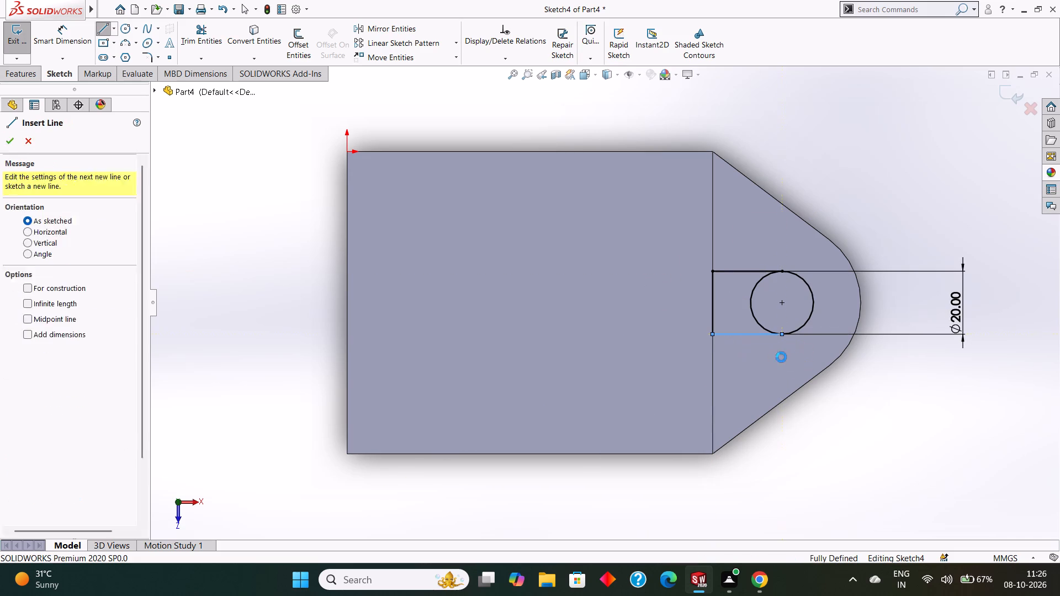
Trim away the circle's inner half facing the block, leaving a closed profile with one rounded end.
{"action": "left_click", "coordinate": [198, 41]}
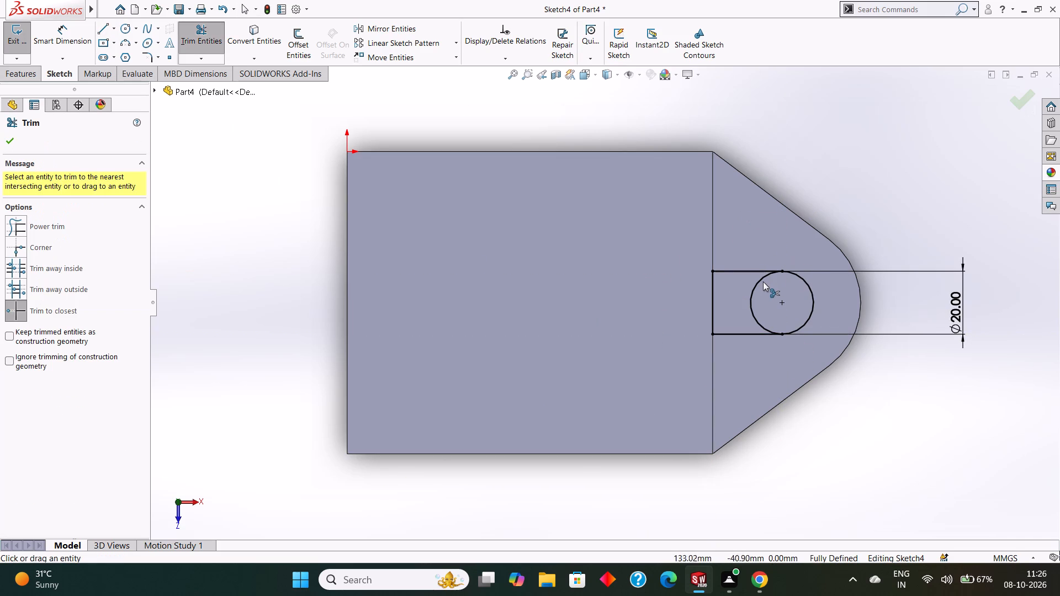
{"action": "left_click", "coordinate": [760, 283]}
{"action": "key", "text": "Escape"}
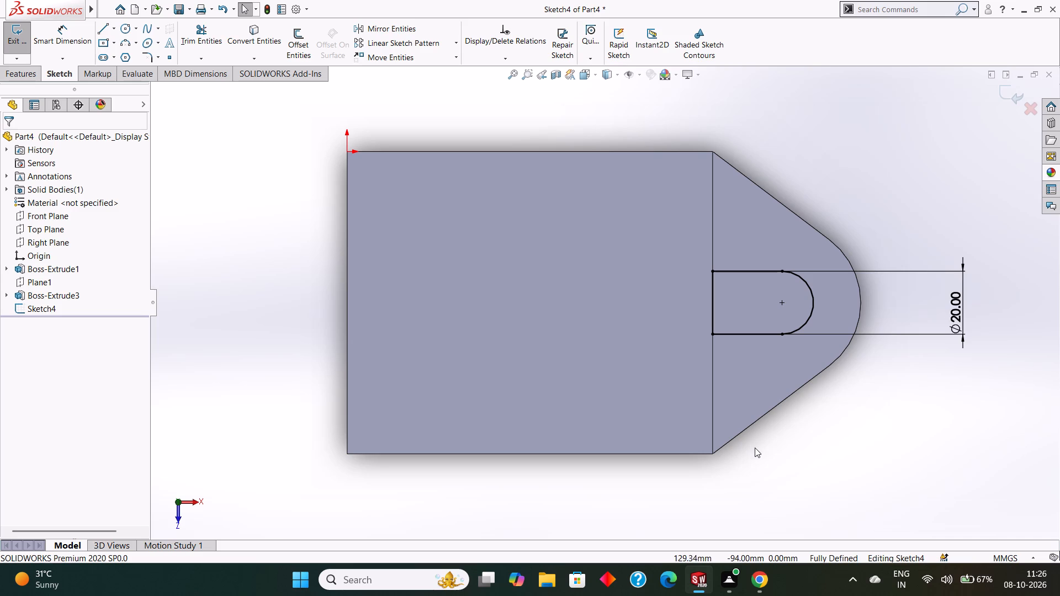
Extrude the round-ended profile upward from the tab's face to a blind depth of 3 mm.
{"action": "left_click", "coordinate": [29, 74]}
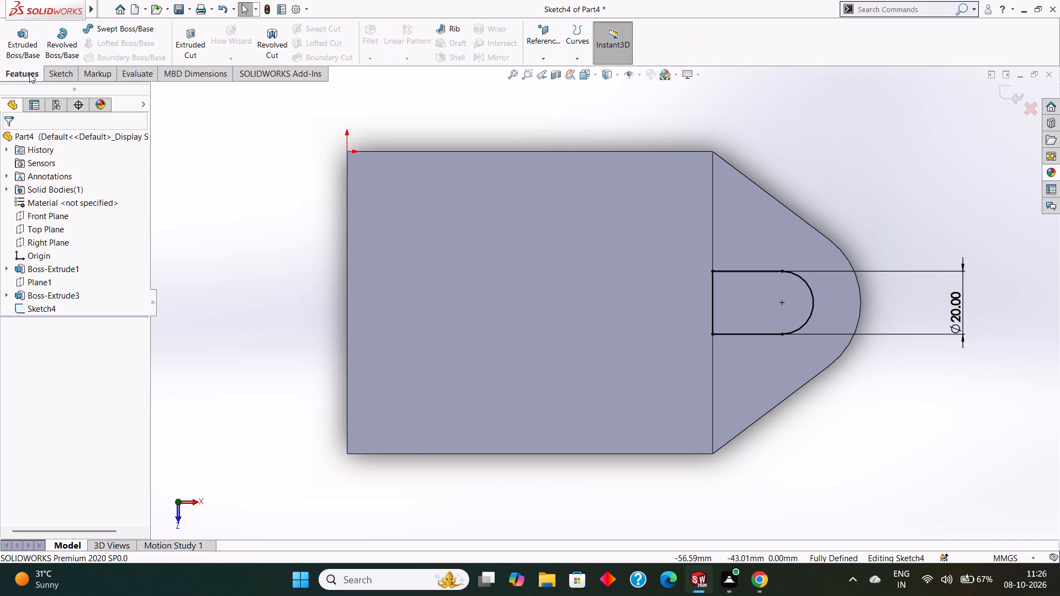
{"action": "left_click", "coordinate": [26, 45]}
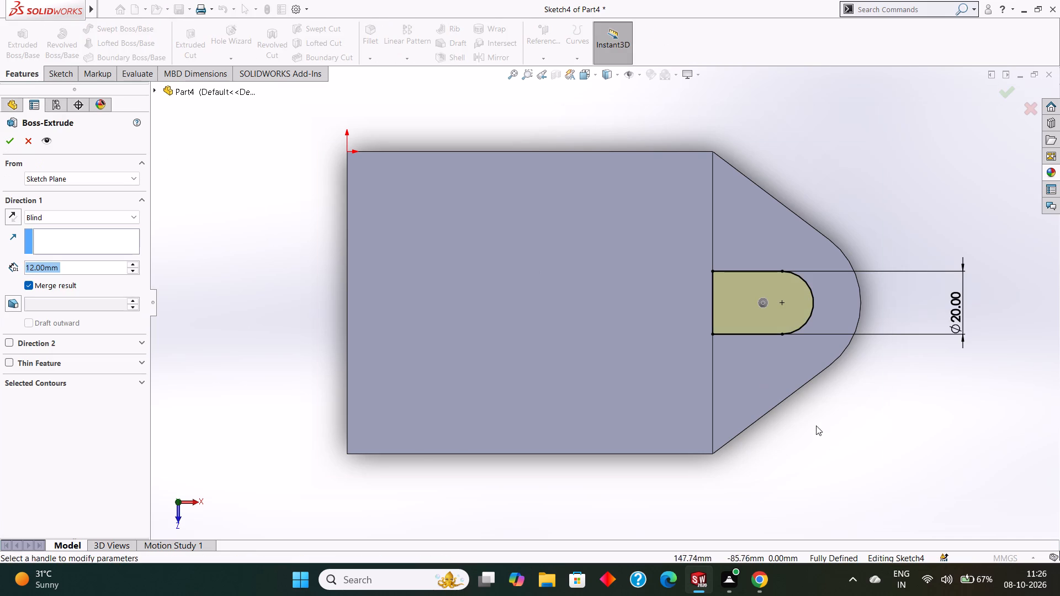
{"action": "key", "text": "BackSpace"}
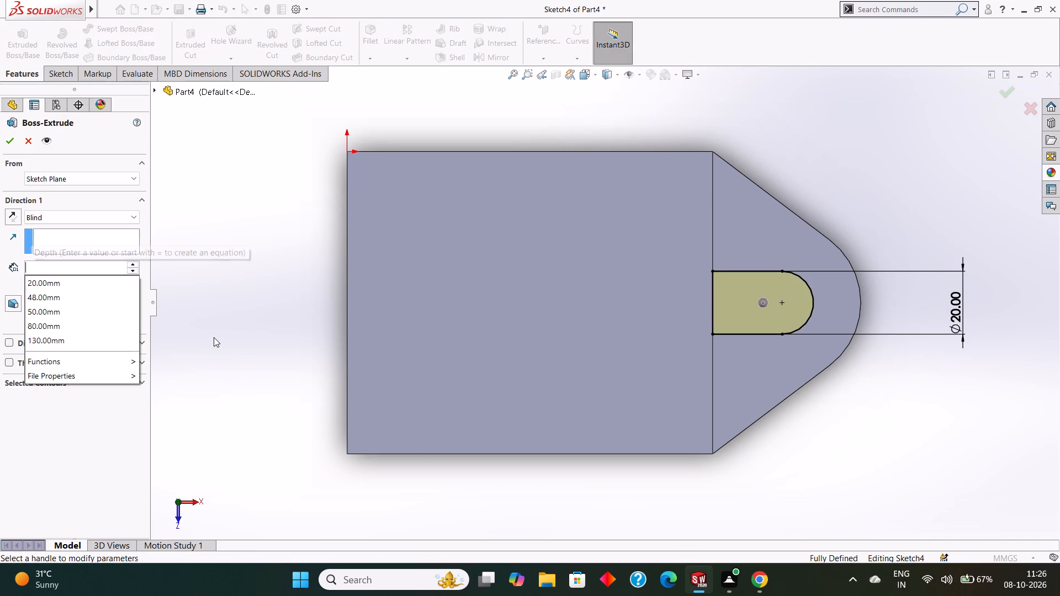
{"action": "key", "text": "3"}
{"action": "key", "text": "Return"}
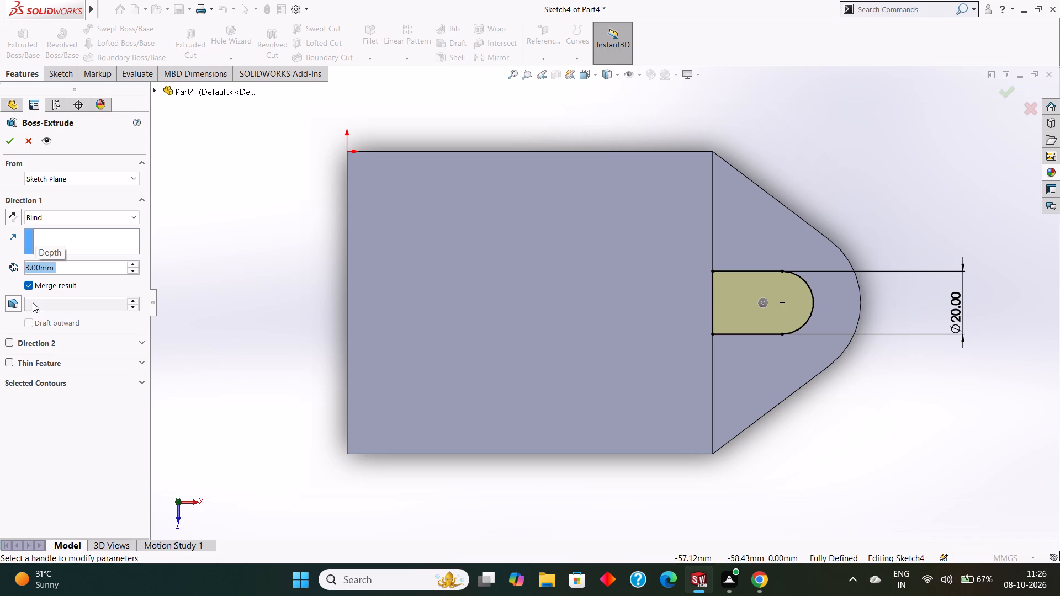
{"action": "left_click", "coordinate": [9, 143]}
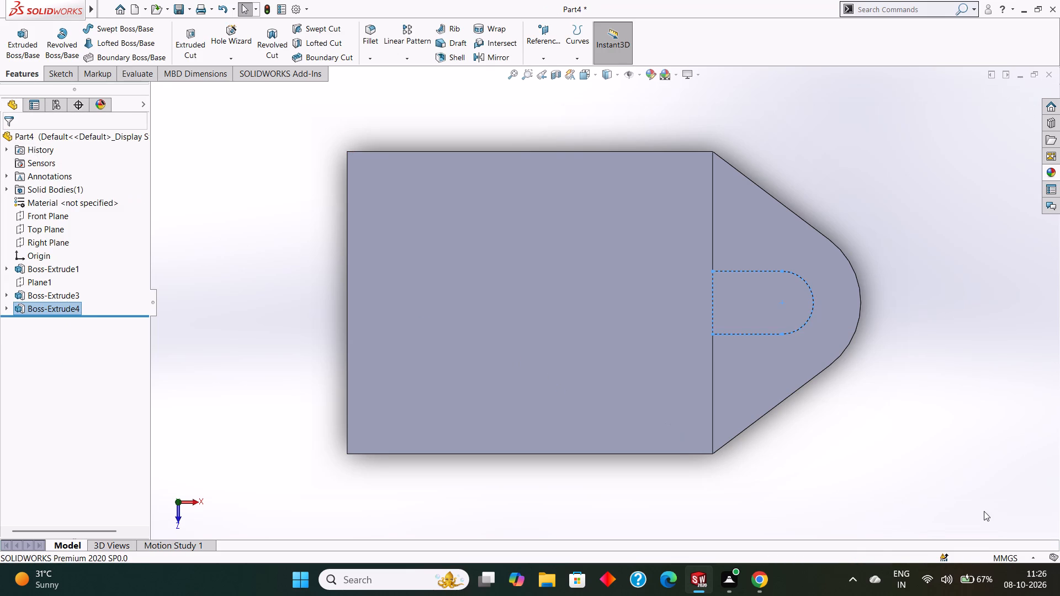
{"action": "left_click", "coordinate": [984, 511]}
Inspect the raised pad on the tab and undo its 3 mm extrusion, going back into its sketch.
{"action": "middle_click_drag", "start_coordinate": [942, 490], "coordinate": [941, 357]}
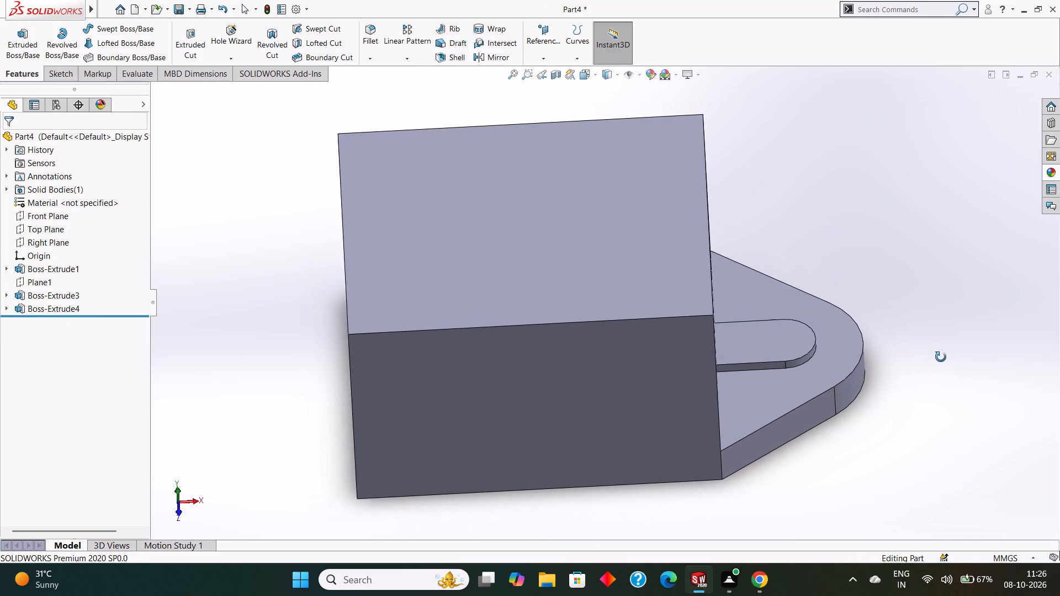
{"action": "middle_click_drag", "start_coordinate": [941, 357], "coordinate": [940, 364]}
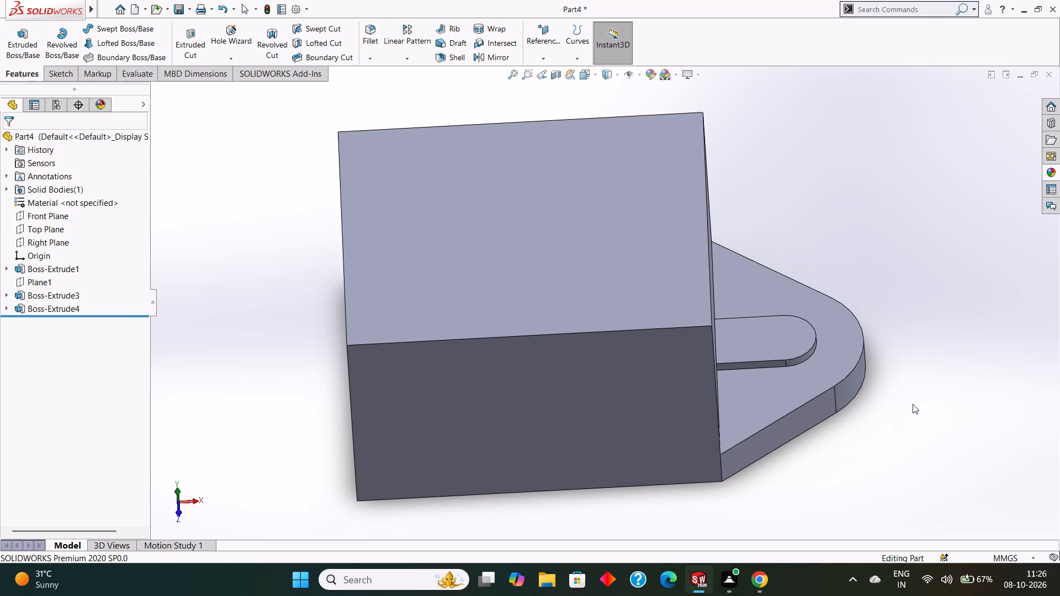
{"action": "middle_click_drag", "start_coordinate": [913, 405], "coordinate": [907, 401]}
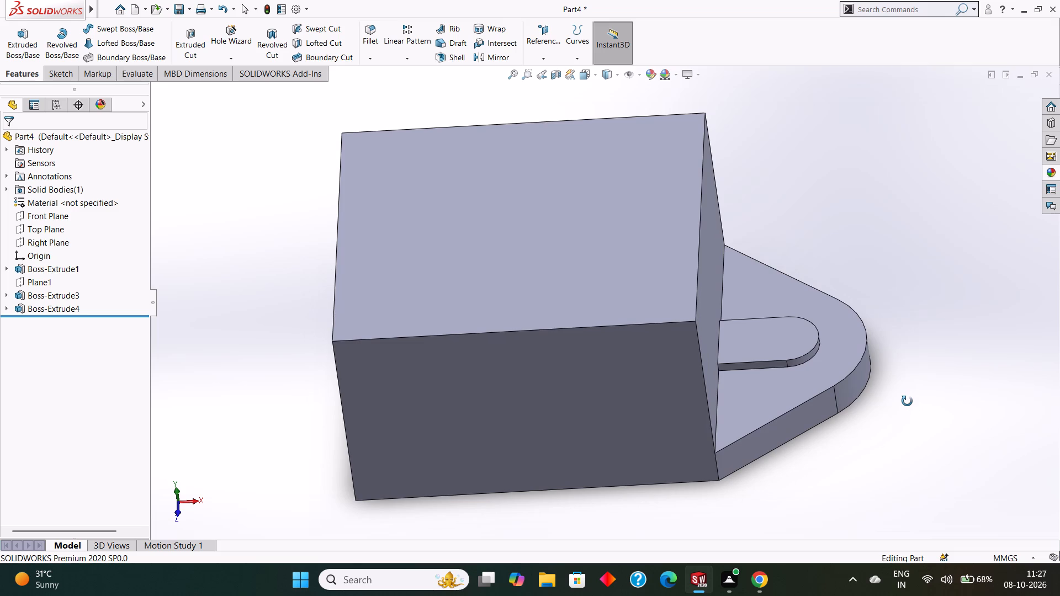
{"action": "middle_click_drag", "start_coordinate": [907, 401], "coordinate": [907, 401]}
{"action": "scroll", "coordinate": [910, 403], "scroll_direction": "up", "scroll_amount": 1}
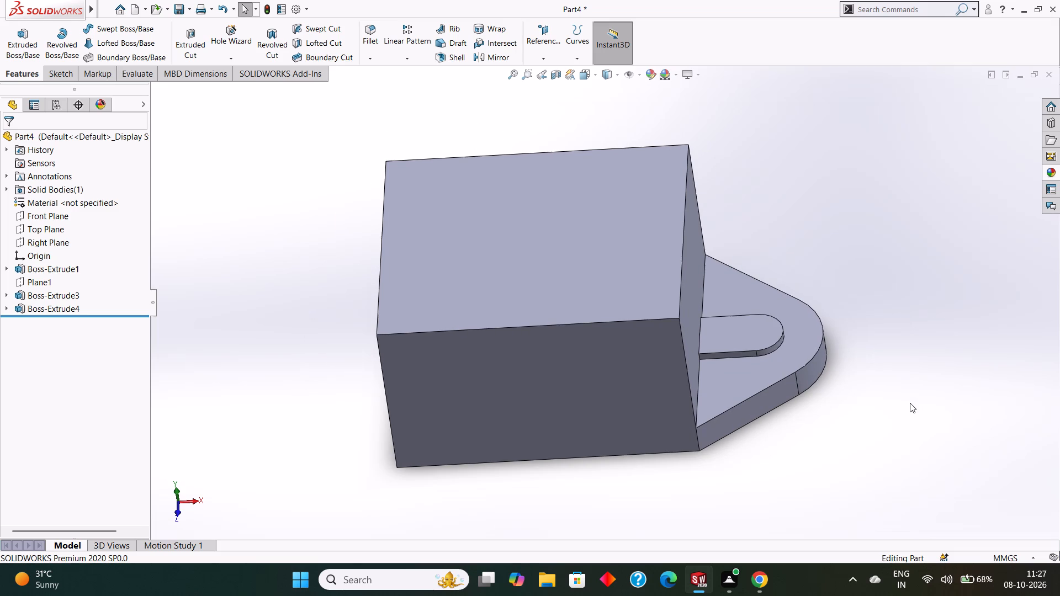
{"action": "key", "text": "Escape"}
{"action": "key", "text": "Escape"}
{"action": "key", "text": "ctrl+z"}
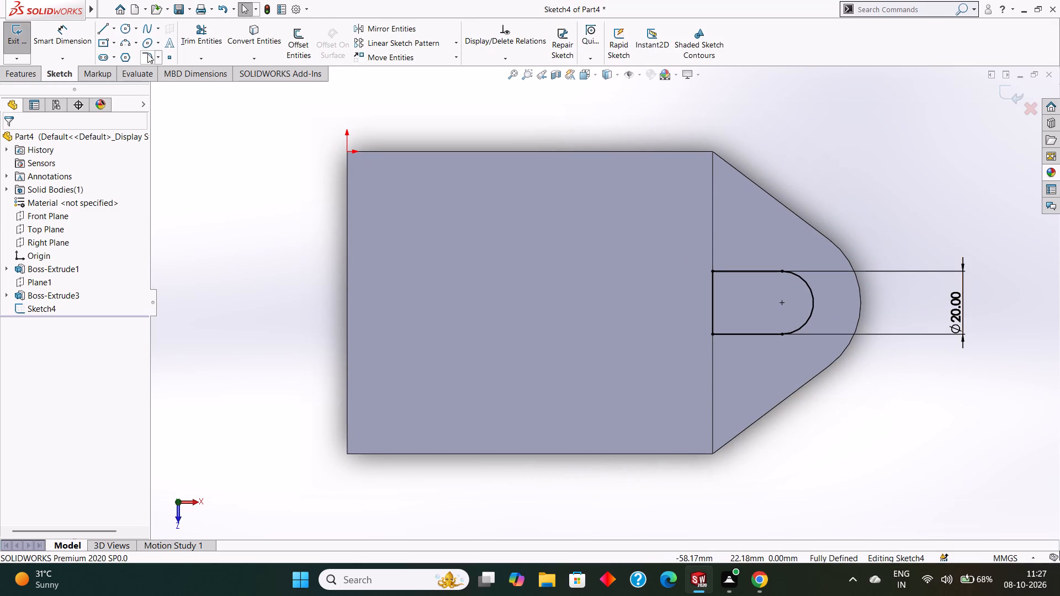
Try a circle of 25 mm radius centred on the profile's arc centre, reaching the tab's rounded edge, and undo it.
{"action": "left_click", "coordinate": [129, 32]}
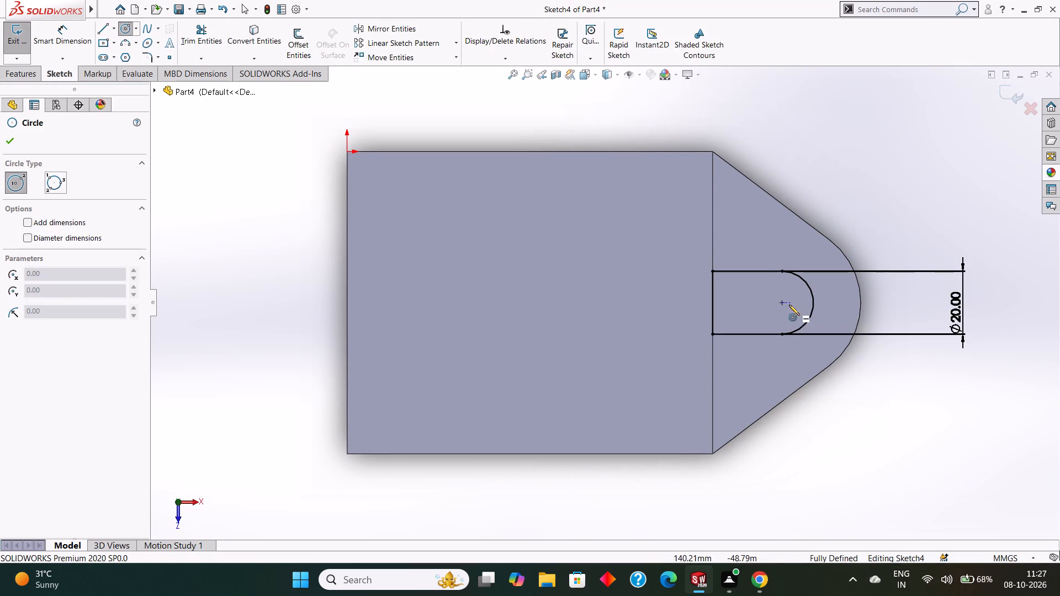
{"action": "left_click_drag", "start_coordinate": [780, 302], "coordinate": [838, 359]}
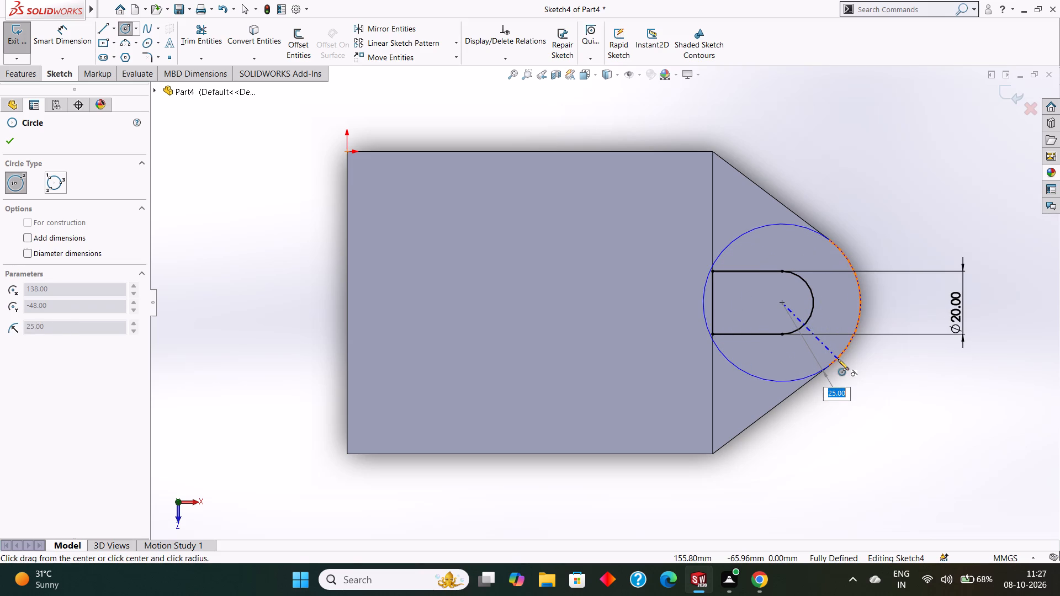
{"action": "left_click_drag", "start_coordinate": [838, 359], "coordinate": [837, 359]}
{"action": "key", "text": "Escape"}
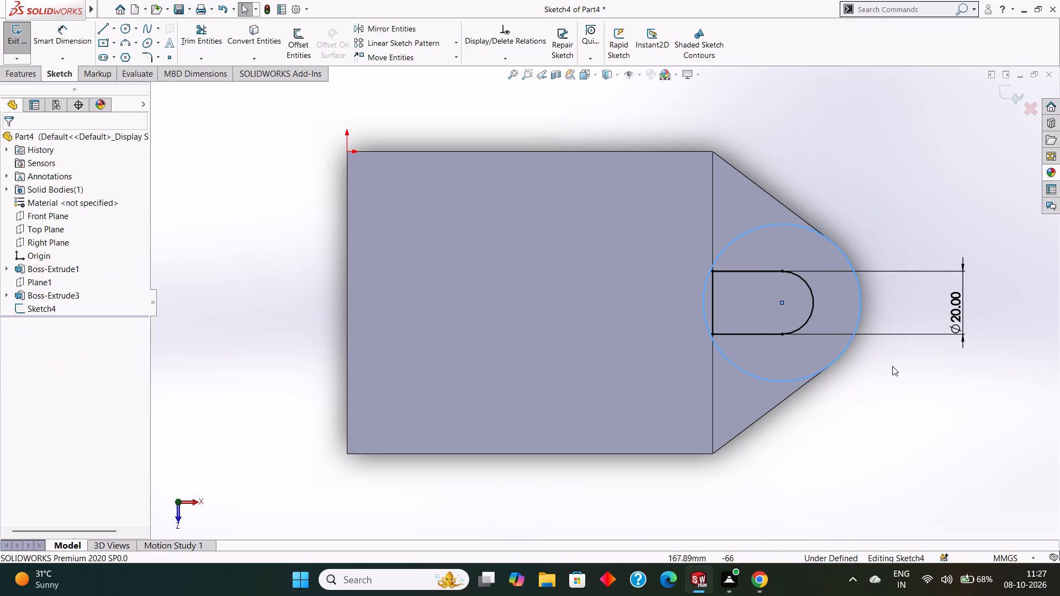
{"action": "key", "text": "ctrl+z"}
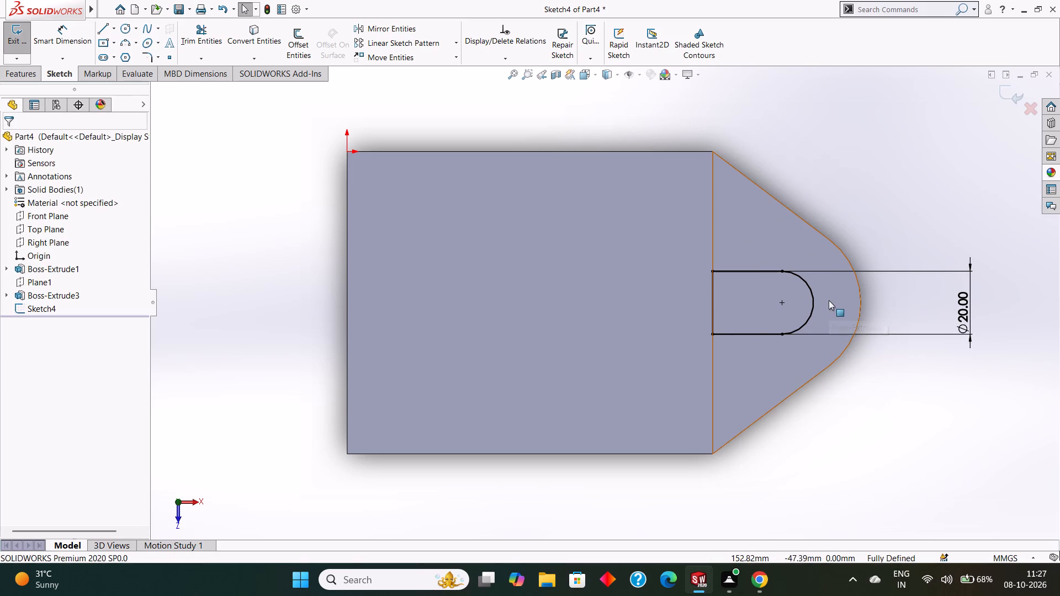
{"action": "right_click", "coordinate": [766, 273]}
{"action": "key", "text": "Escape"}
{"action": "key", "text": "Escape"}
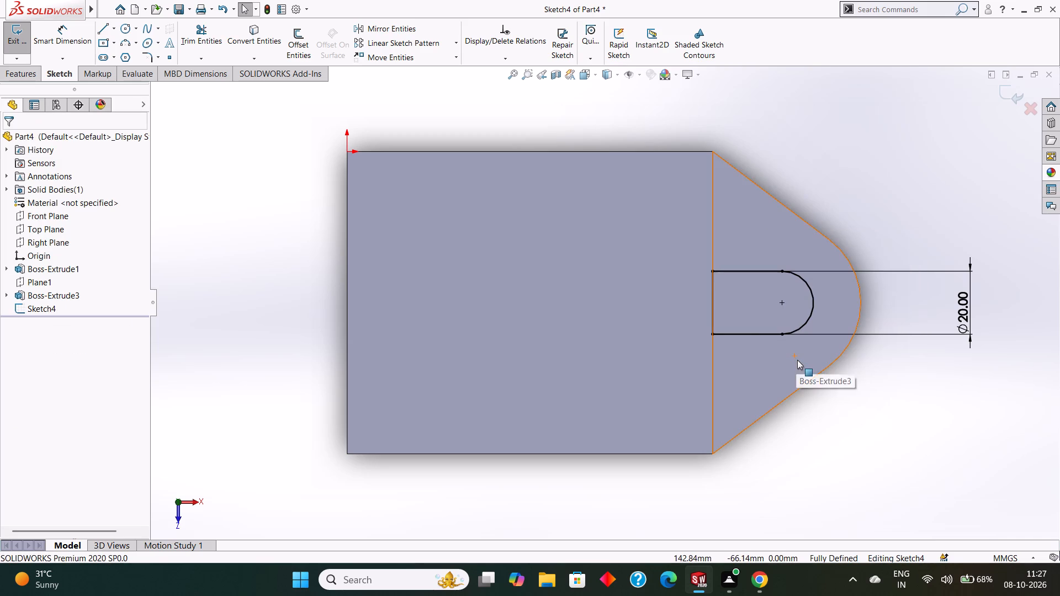
Undo the profile's trim and its three connecting lines, going back to the plain dimensioned circle.
{"action": "key", "text": "ctrl+z"}
{"action": "key", "text": "ctrl+z"}
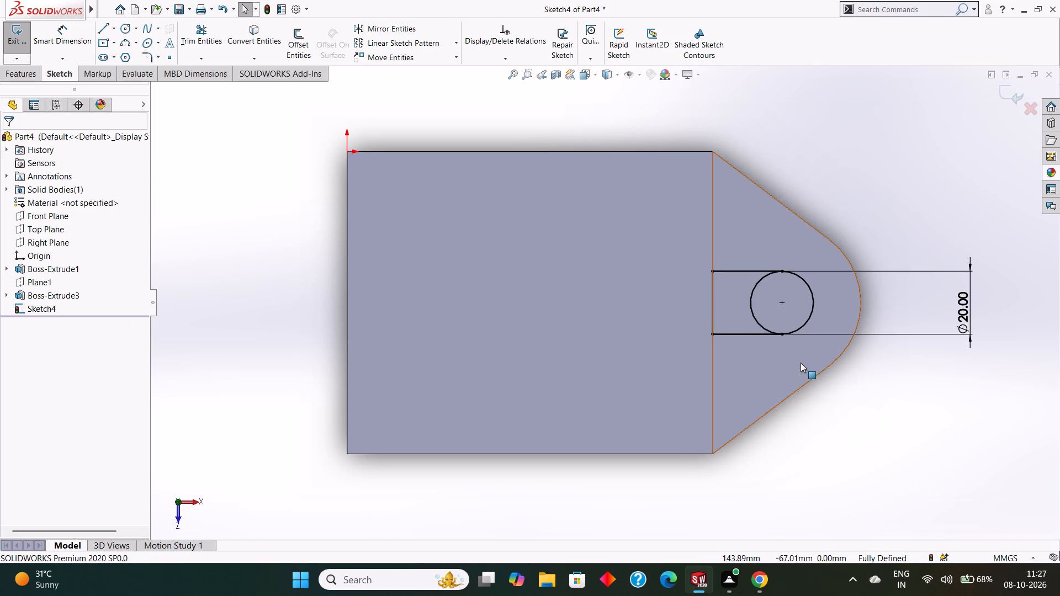
{"action": "key", "text": "ctrl+z"}
{"action": "key", "text": "ctrl+z"}
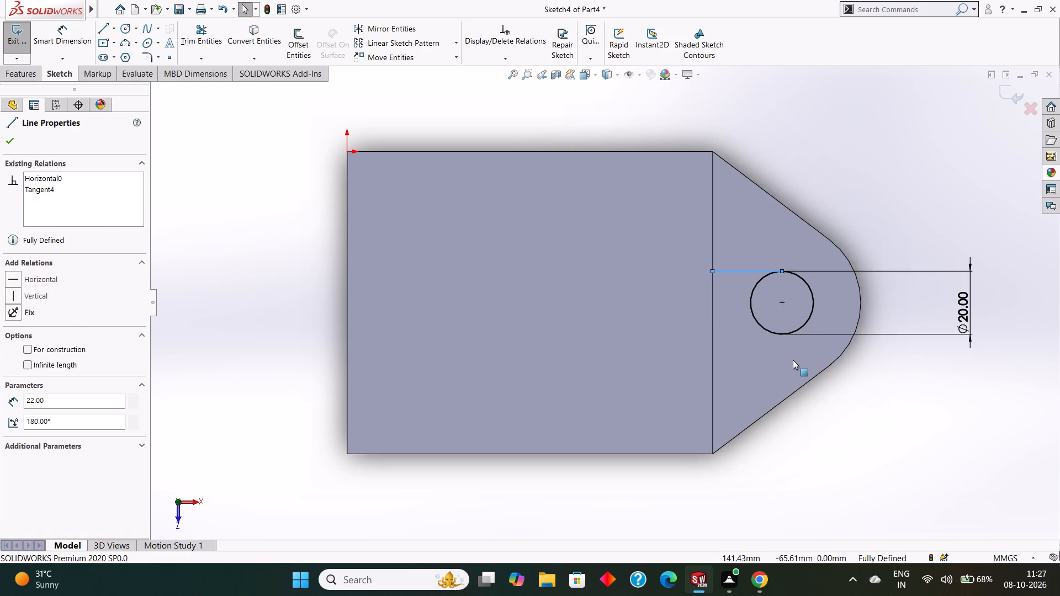
{"action": "key", "text": "ctrl+z"}
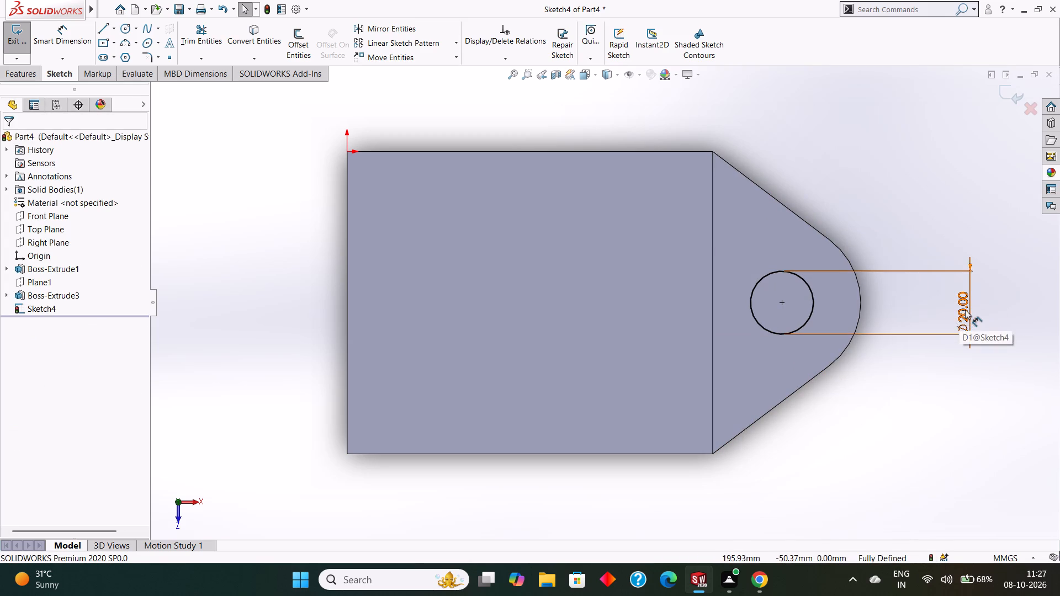
Set the circle's diameter to 40 mm.
{"action": "double_click", "coordinate": [965, 310]}
{"action": "double_click", "coordinate": [966, 310]}
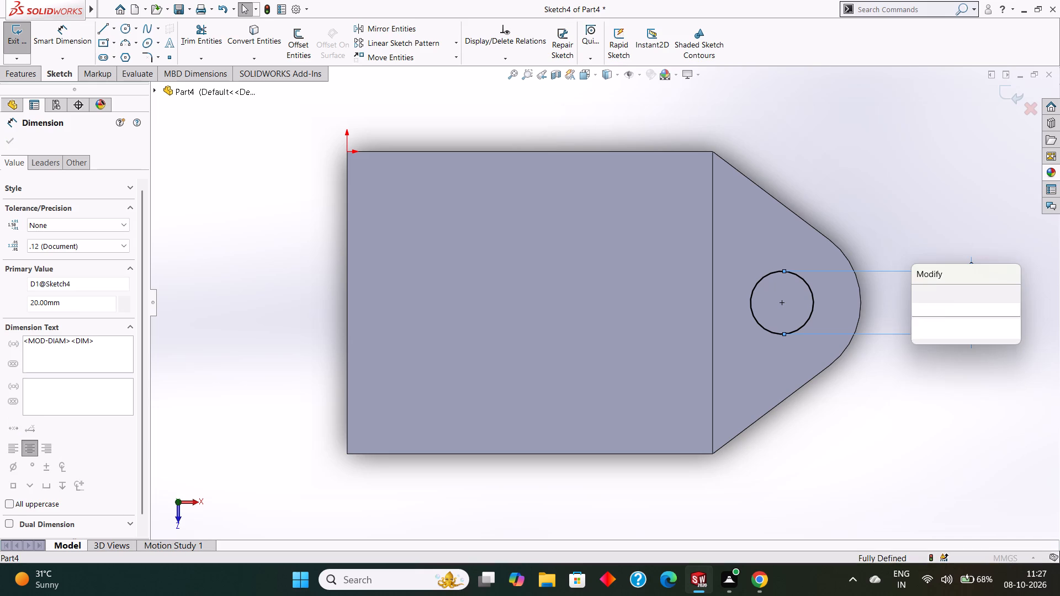
{"action": "type", "text": "40"}
{"action": "key", "text": "Return"}
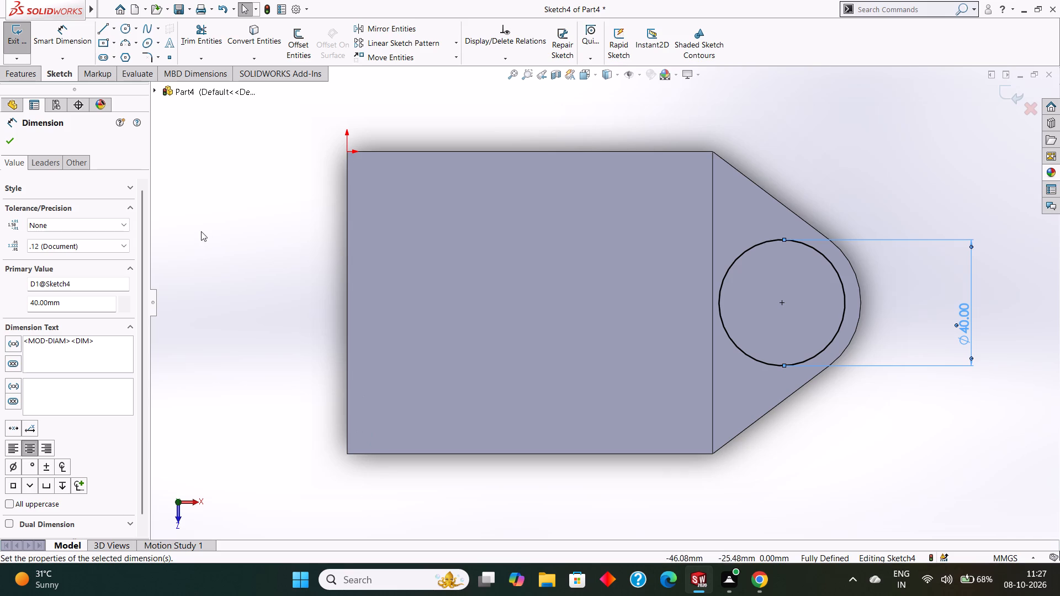
{"action": "left_click", "coordinate": [14, 140]}
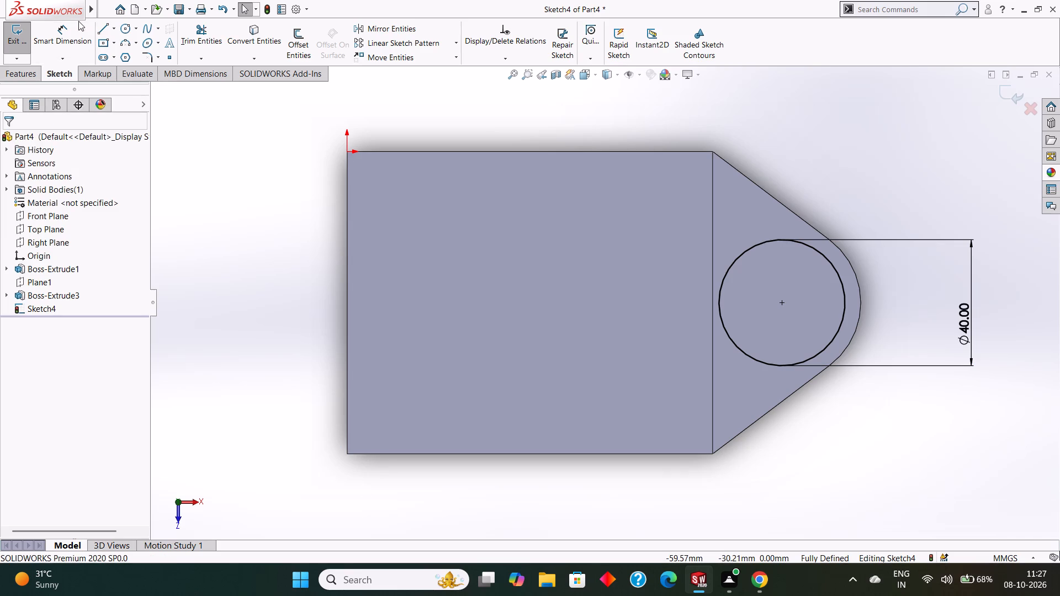
Sketch three connected lines from the circle's two opposite tangent points to the block's edge, enclosing its inner side.
{"action": "left_click", "coordinate": [98, 31]}
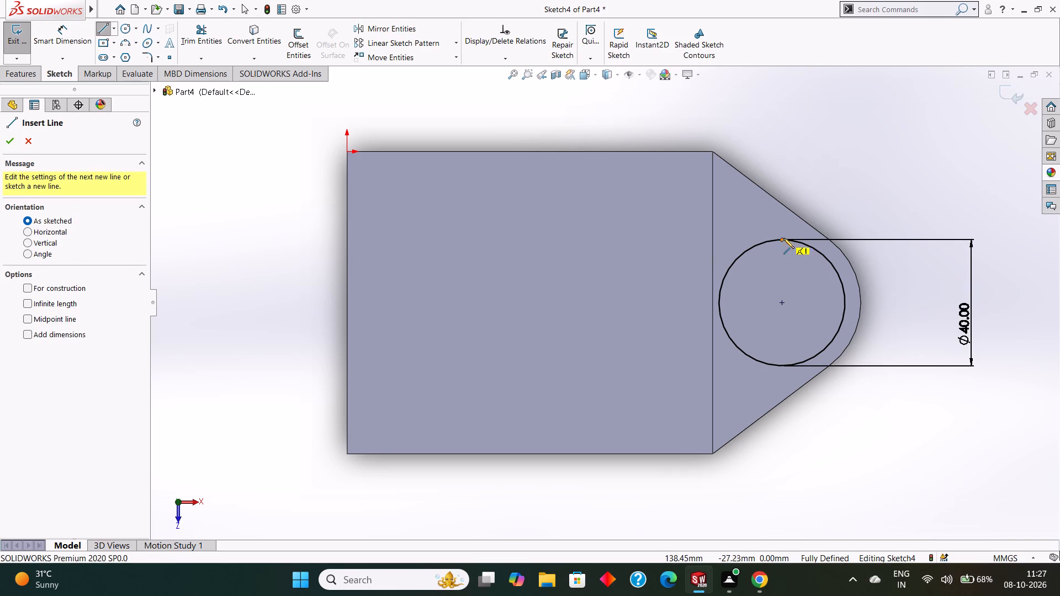
{"action": "left_click", "coordinate": [783, 239]}
{"action": "left_click", "coordinate": [713, 238]}
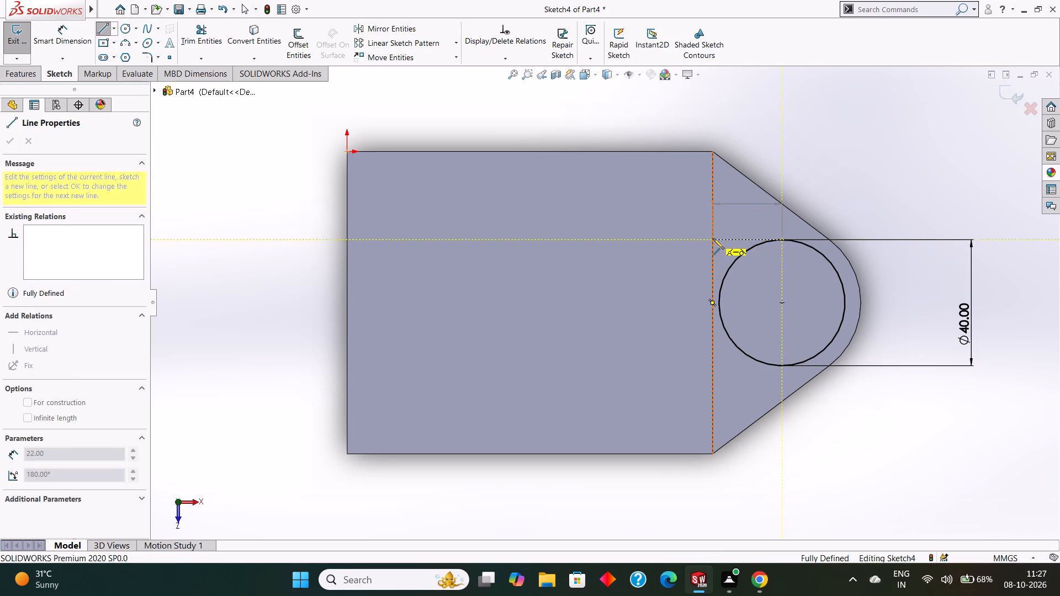
{"action": "left_click", "coordinate": [712, 366]}
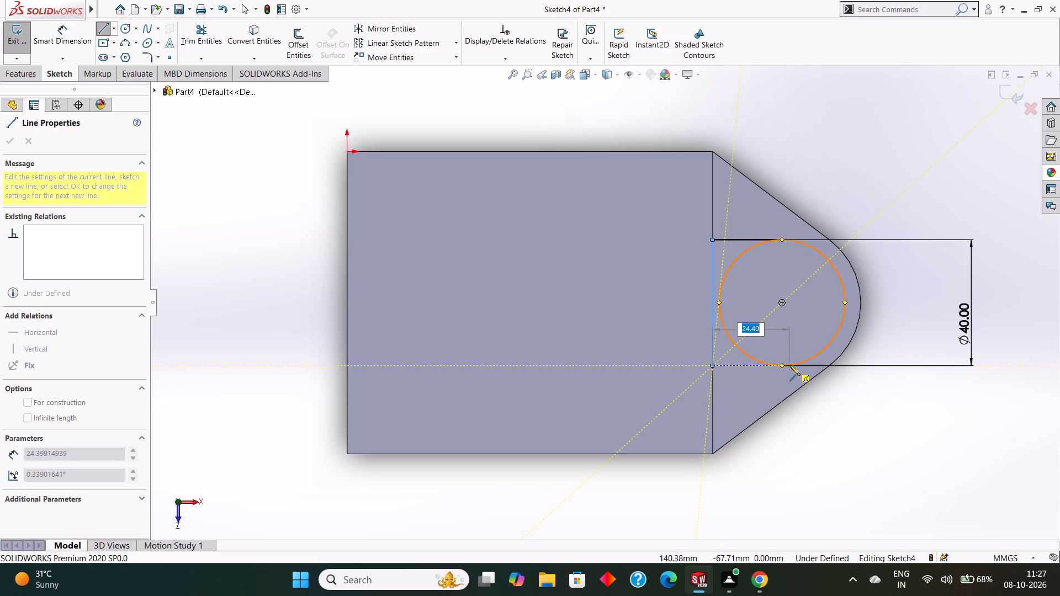
{"action": "left_click", "coordinate": [782, 365]}
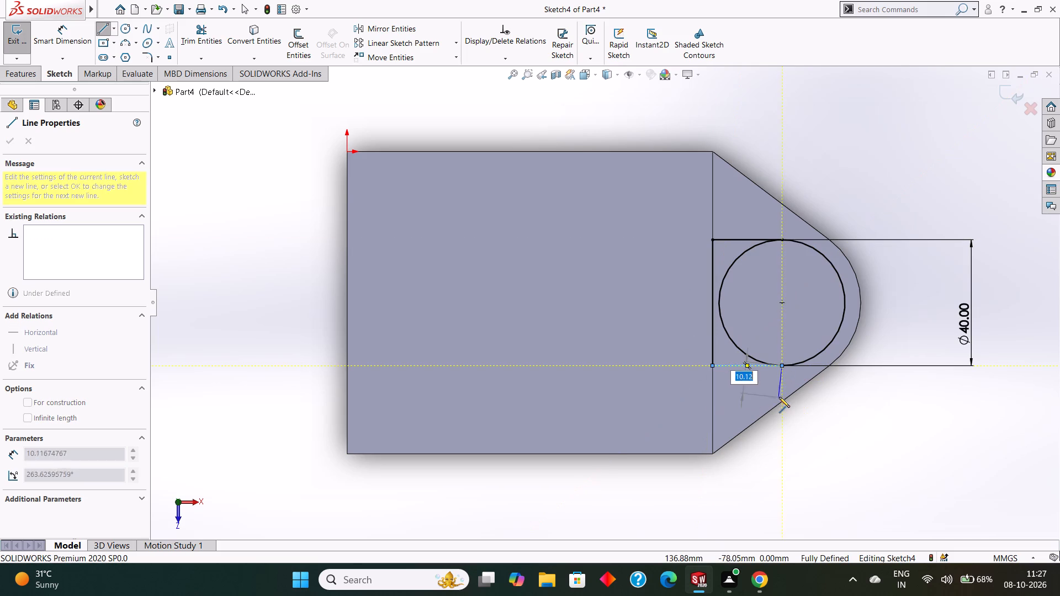
{"action": "key", "text": "Escape"}
Trim away the half of the circle facing the block, leaving a closed round-ended profile.
{"action": "middle_click_drag", "start_coordinate": [836, 435], "coordinate": [833, 355]}
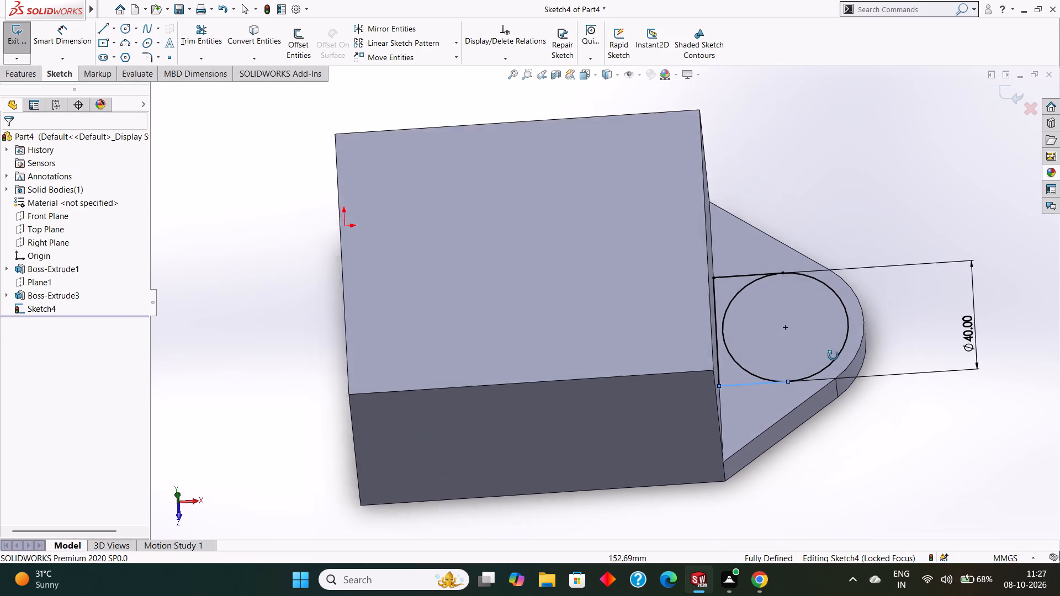
{"action": "middle_click_drag", "start_coordinate": [833, 355], "coordinate": [828, 416]}
{"action": "left_click", "coordinate": [759, 210]}
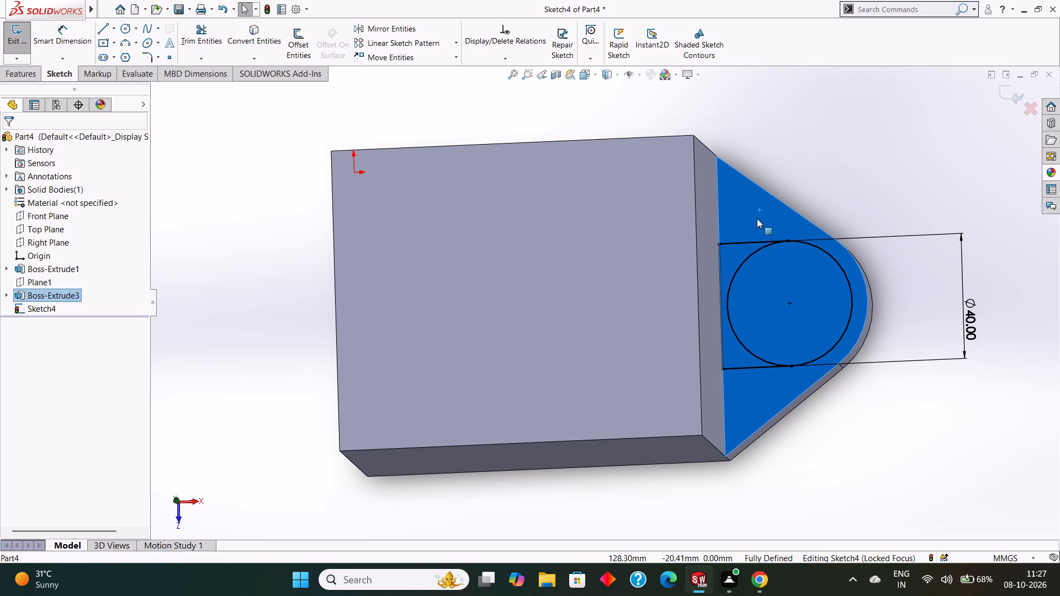
{"action": "key", "text": "ctrl+8"}
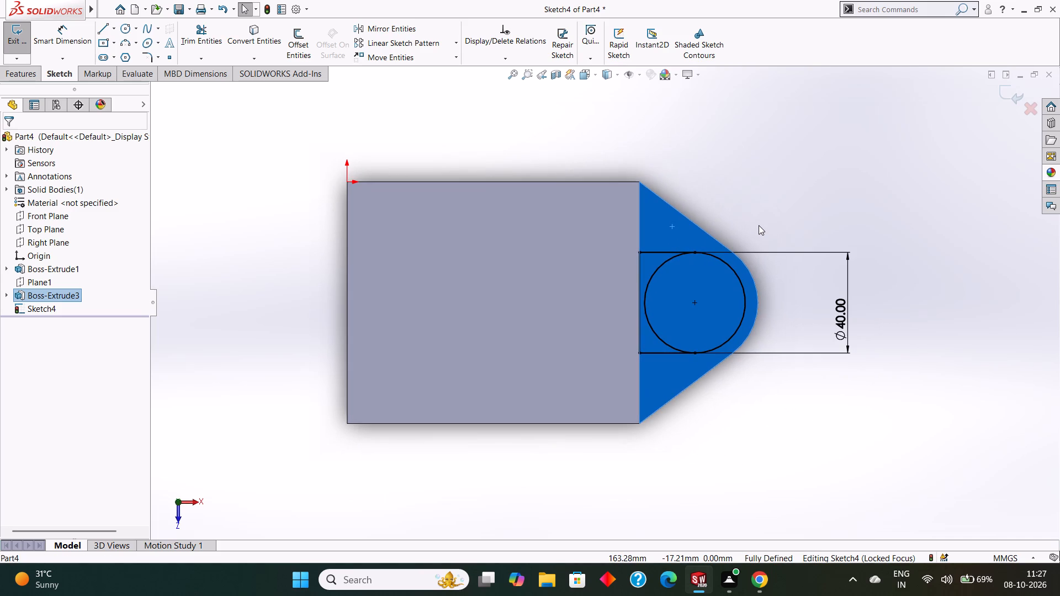
{"action": "key", "text": "Escape"}
{"action": "left_click", "coordinate": [205, 34]}
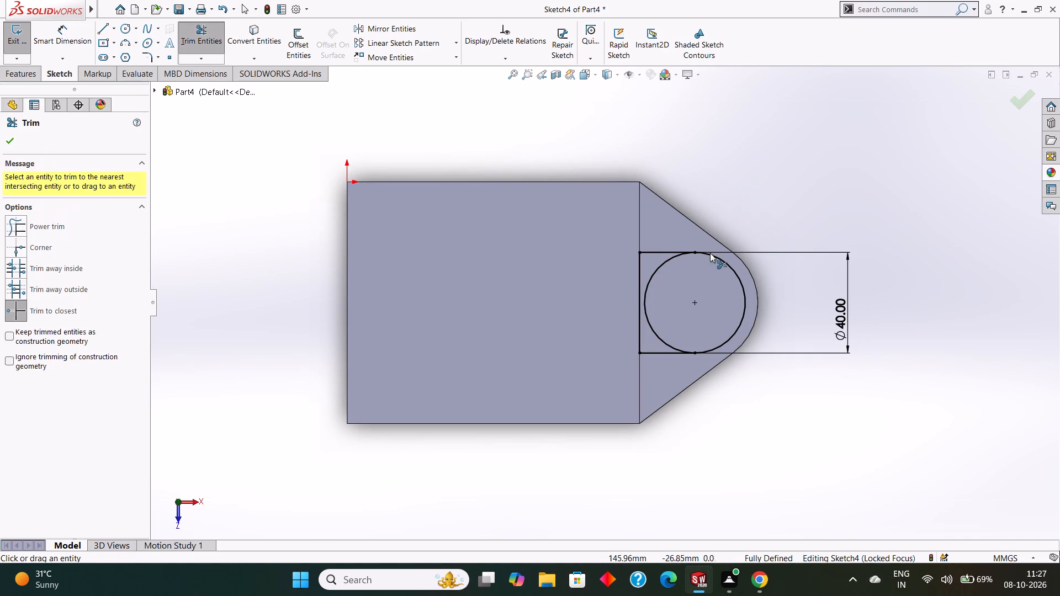
{"action": "left_click", "coordinate": [671, 262]}
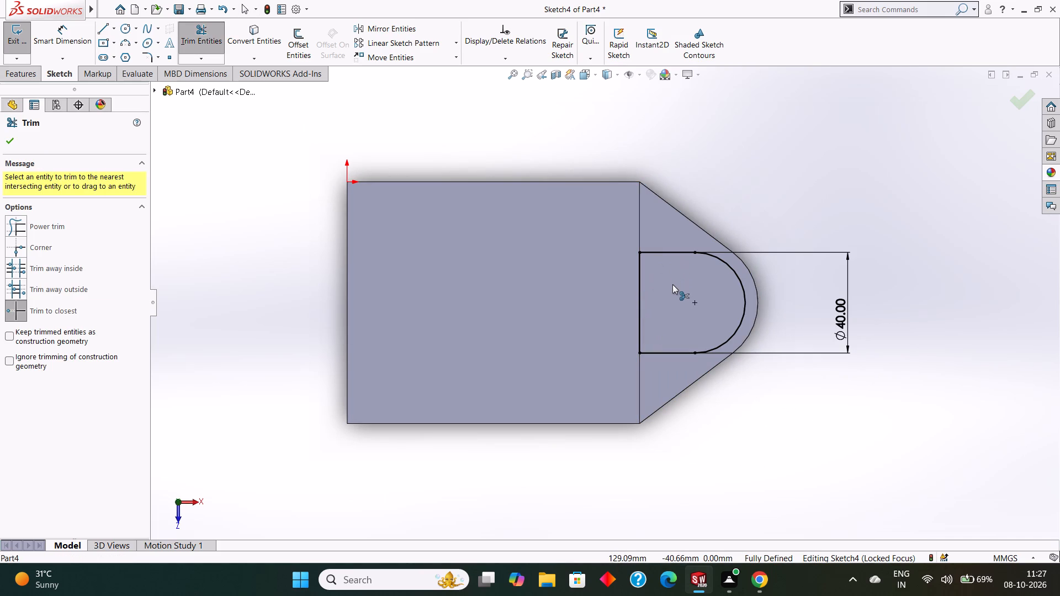
{"action": "left_click", "coordinate": [15, 139]}
Extrude the round-ended profile from the tab's face to a blind depth of 3 mm.
{"action": "left_click", "coordinate": [29, 76]}
{"action": "left_click", "coordinate": [31, 47]}
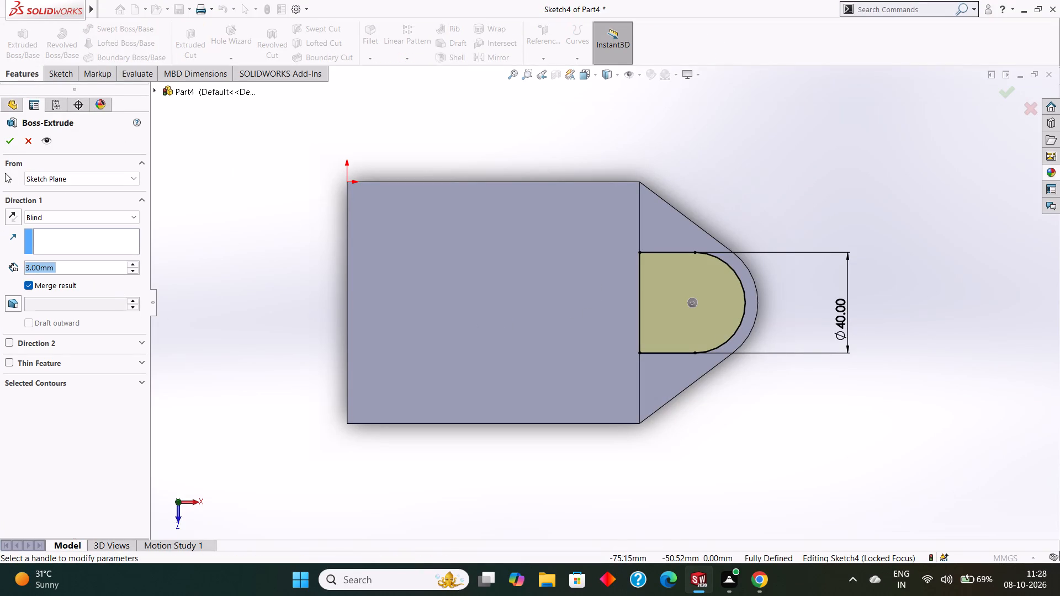
{"action": "left_click", "coordinate": [8, 145]}
{"action": "left_click", "coordinate": [733, 424]}
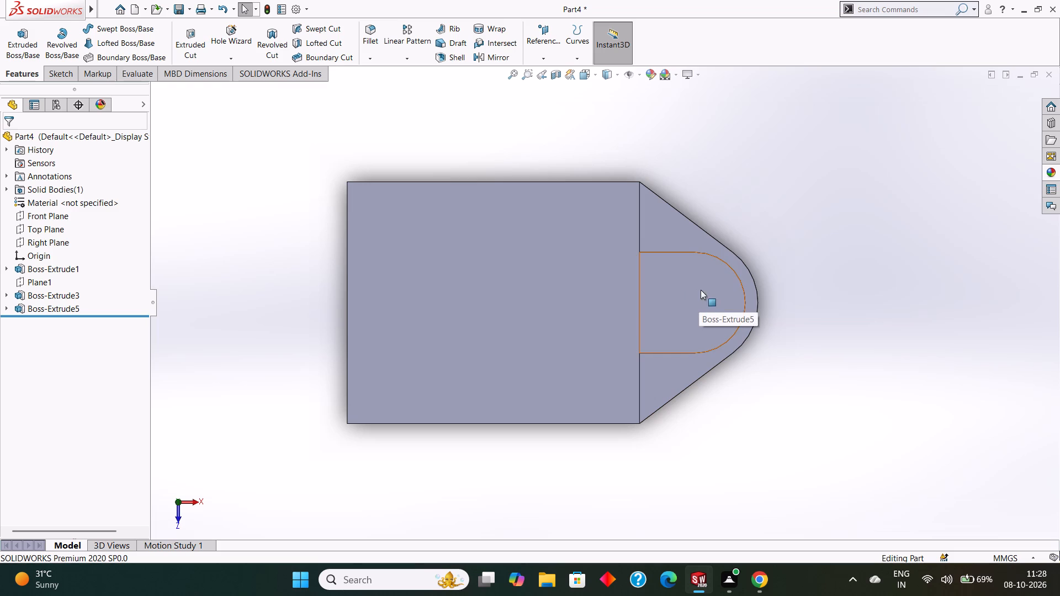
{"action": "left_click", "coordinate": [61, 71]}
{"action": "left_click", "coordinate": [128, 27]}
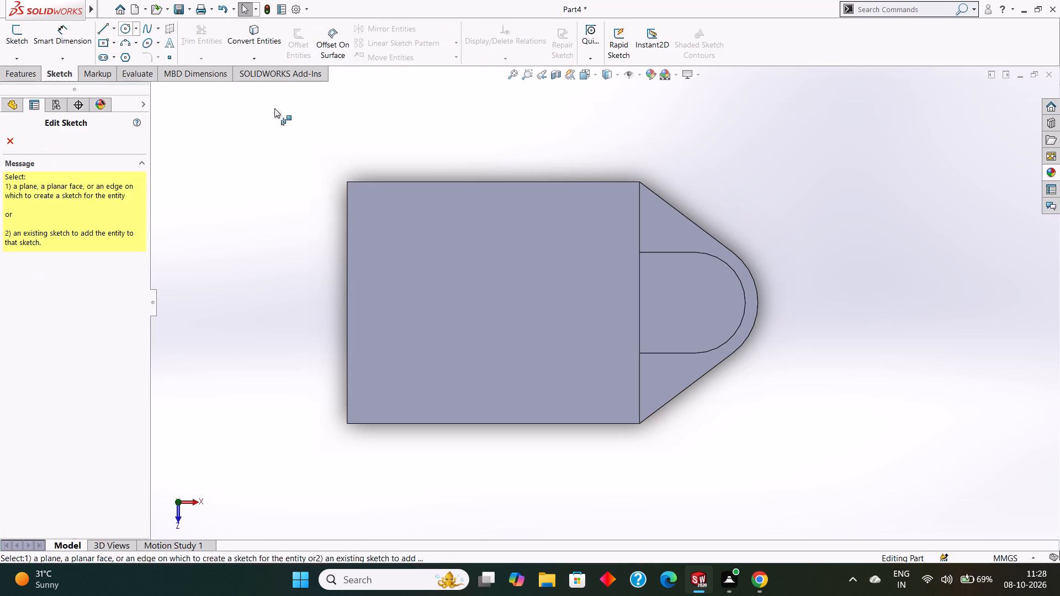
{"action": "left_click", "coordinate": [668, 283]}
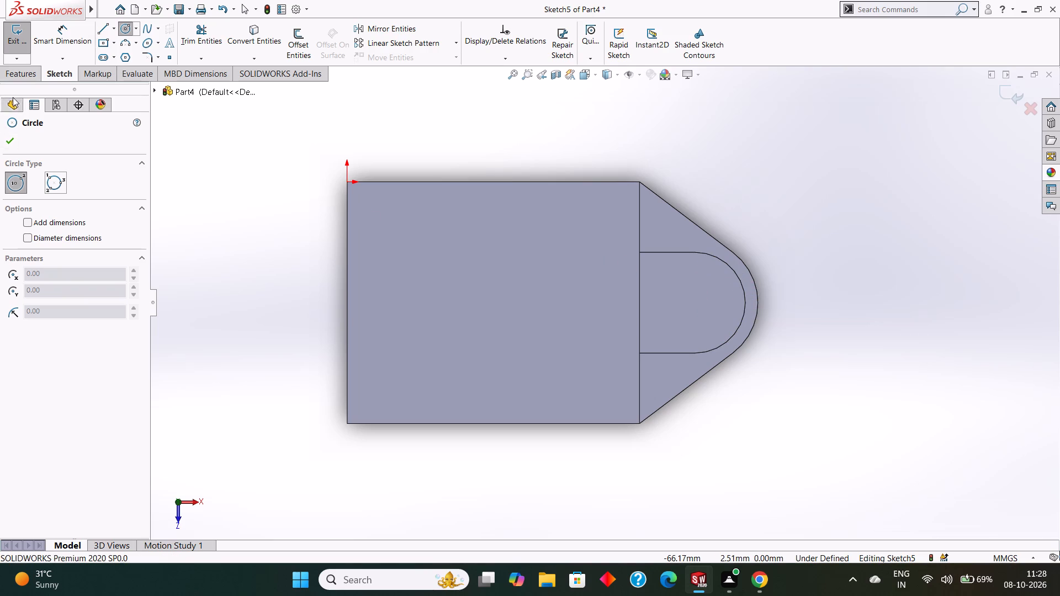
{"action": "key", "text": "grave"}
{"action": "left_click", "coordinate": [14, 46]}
Sketch a circle of radius 10 mm on the round-ended pad's face, concentric with its rounded end.
{"action": "middle_click_drag", "start_coordinate": [897, 339], "coordinate": [886, 301]}
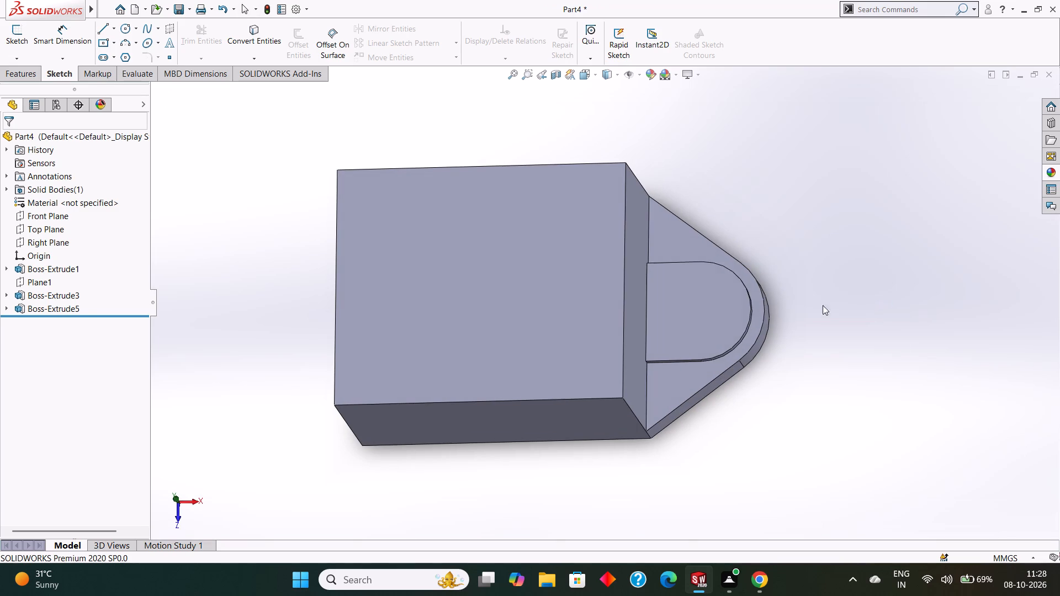
{"action": "left_click", "coordinate": [713, 292]}
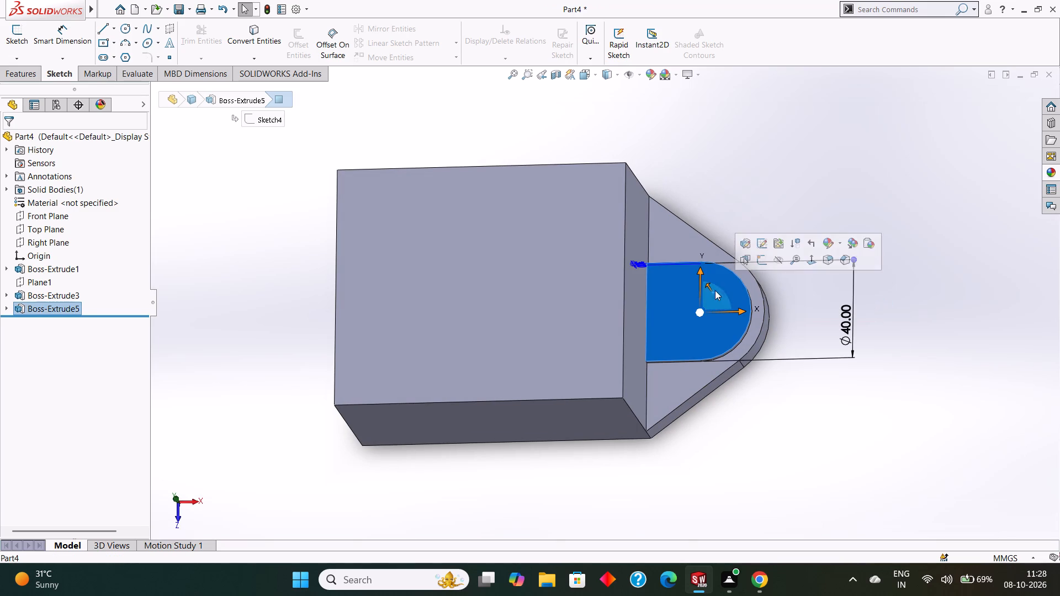
{"action": "left_click", "coordinate": [761, 259]}
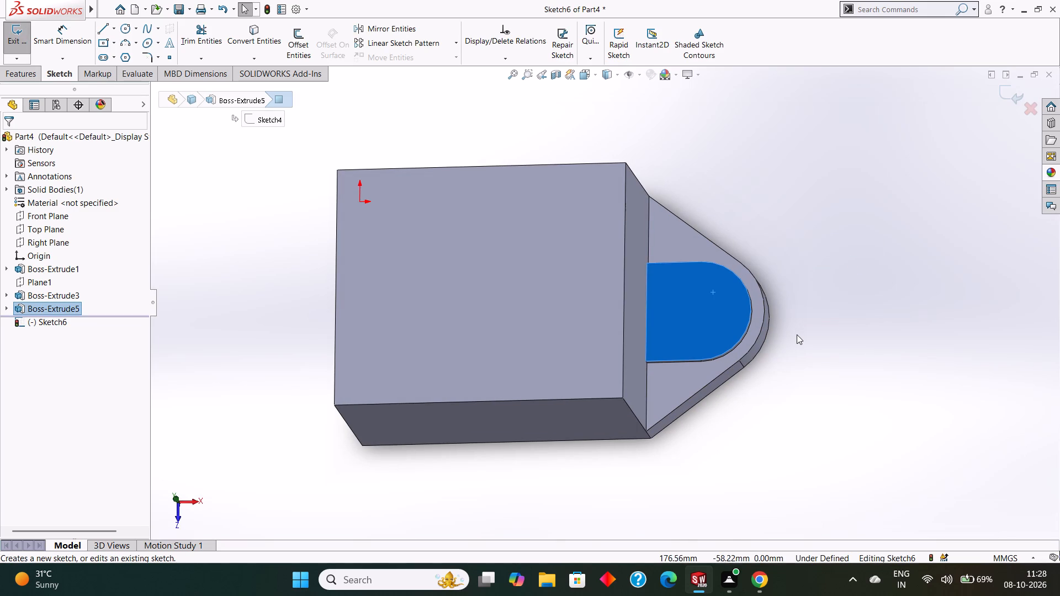
{"action": "key", "text": "ctrl+8"}
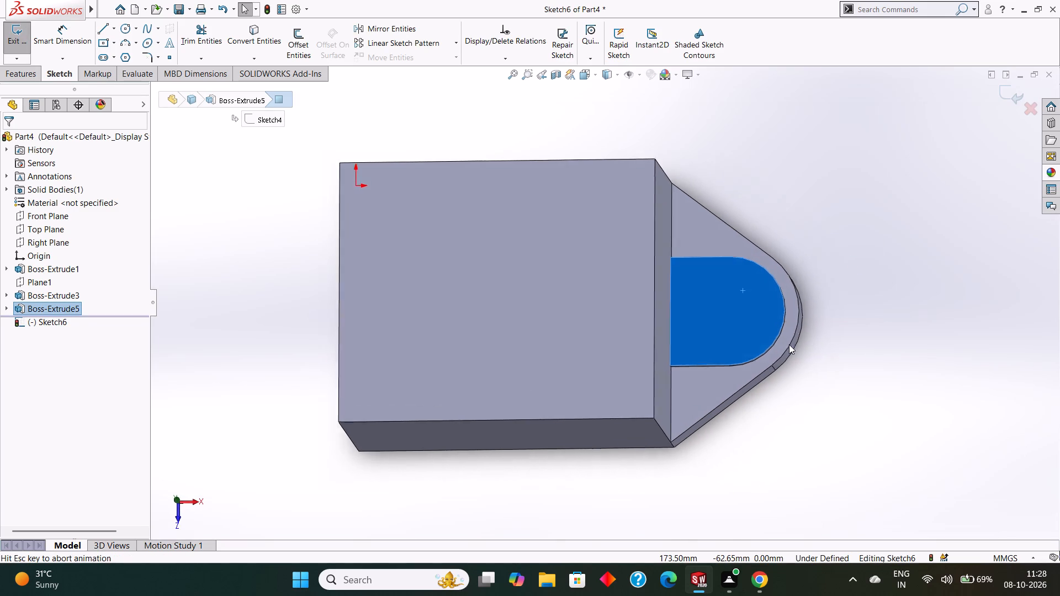
{"action": "key", "text": "Escape"}
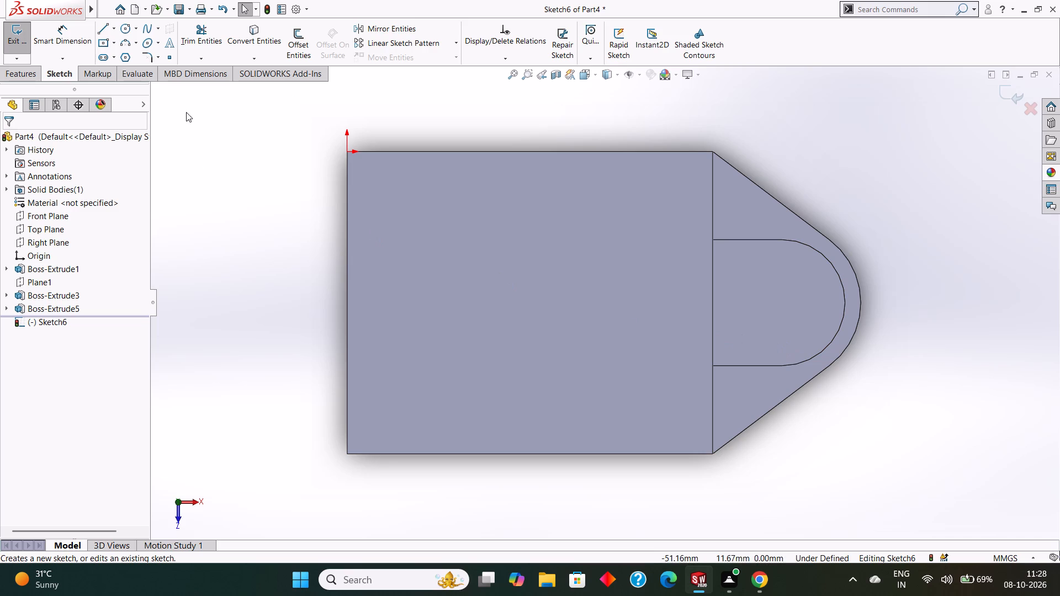
{"action": "left_click", "coordinate": [123, 27]}
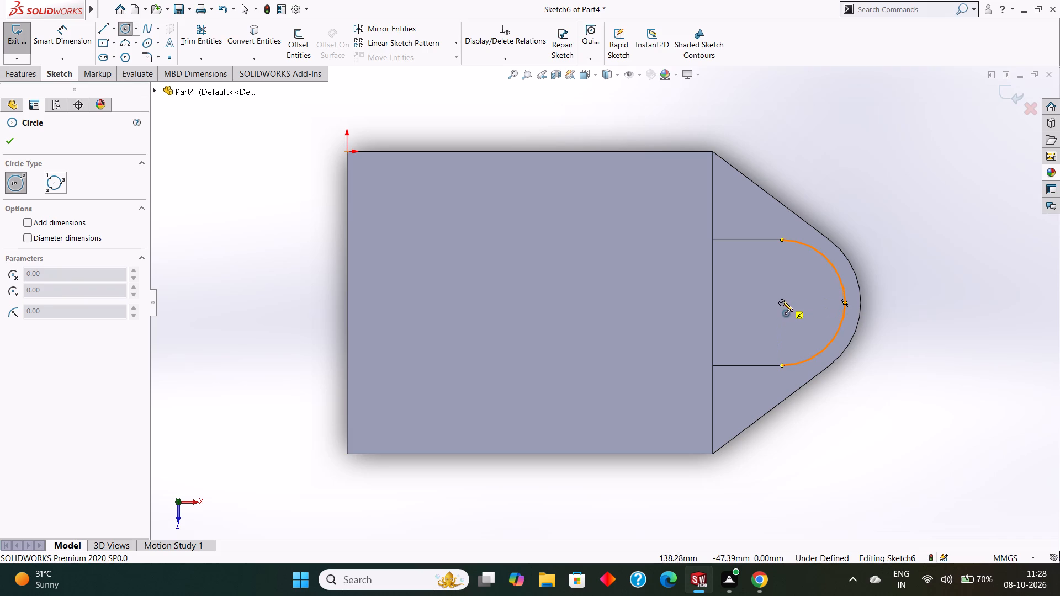
{"action": "left_click_drag", "start_coordinate": [782, 301], "coordinate": [795, 321]}
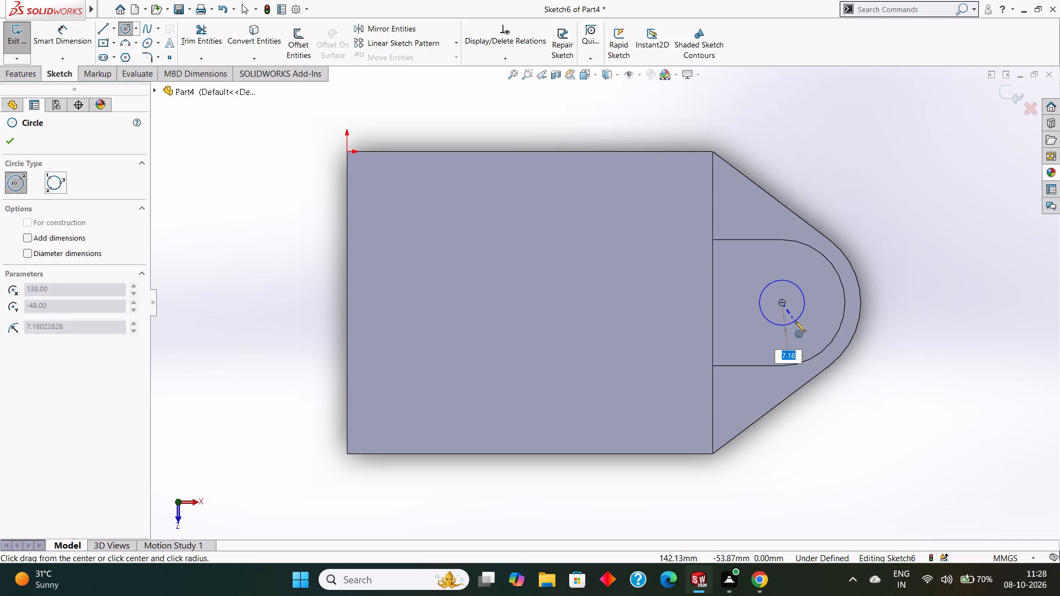
{"action": "left_click_drag", "start_coordinate": [795, 321], "coordinate": [796, 324]}
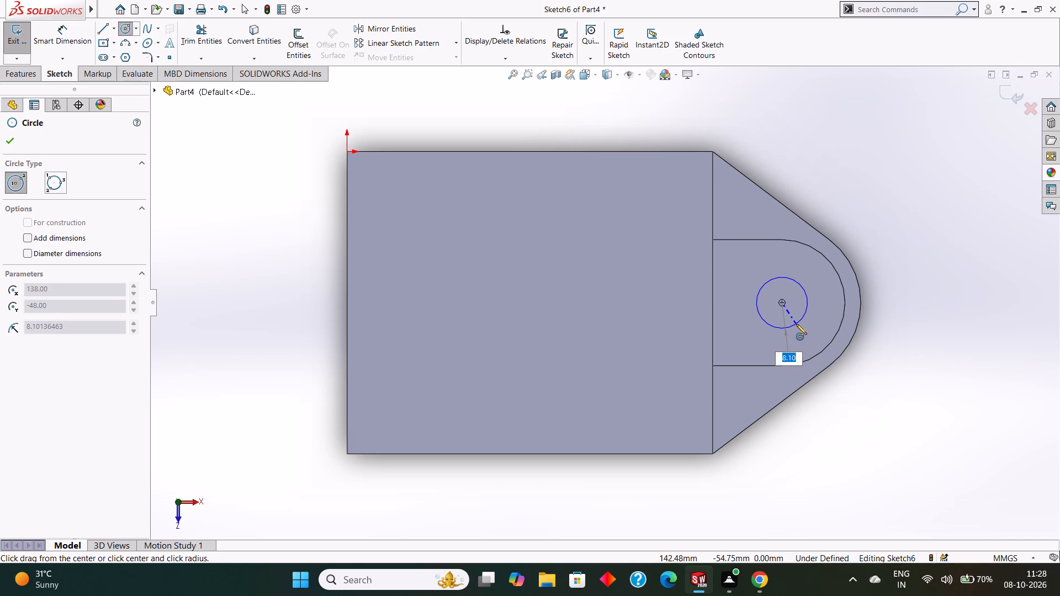
{"action": "left_click_drag", "start_coordinate": [796, 324], "coordinate": [797, 324]}
{"action": "type", "text": "10"}
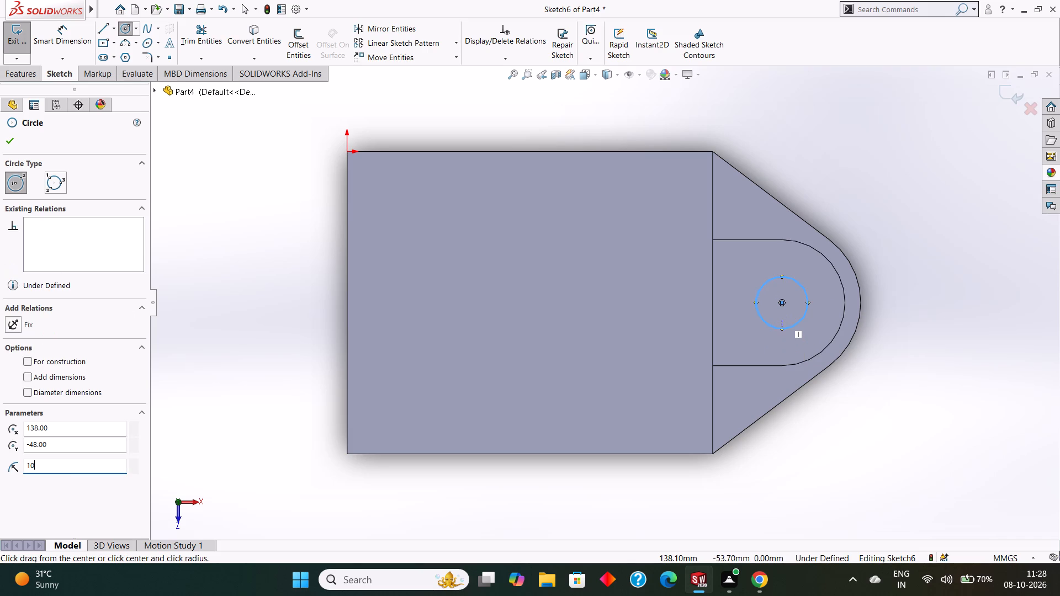
{"action": "key", "text": "Return"}
{"action": "left_click", "coordinate": [10, 142]}
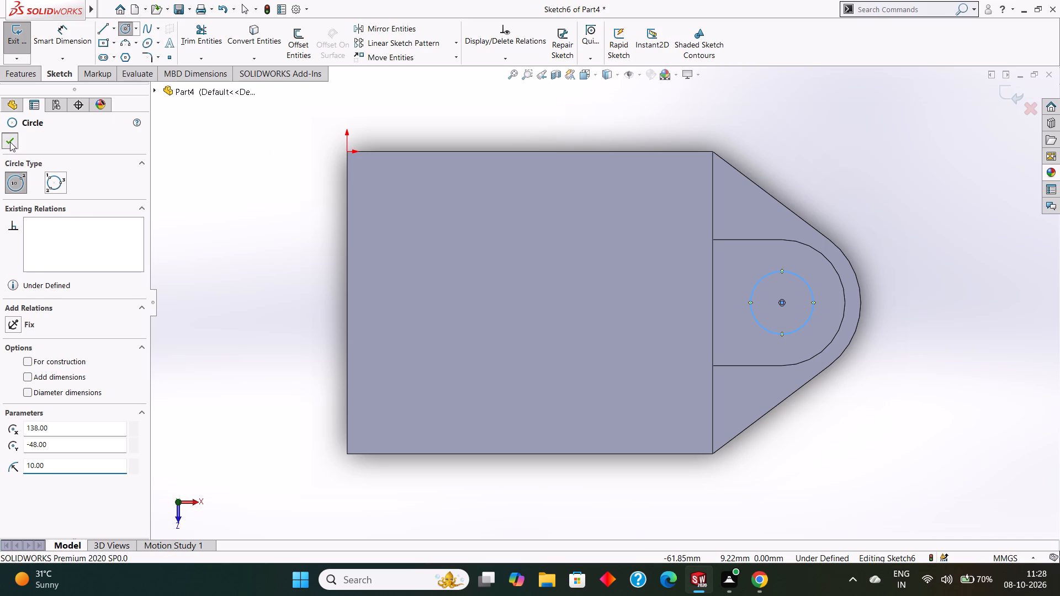
Cut-extrude the circle with the Through All end condition to make a hole through the pad and tab.
{"action": "left_click", "coordinate": [20, 75]}
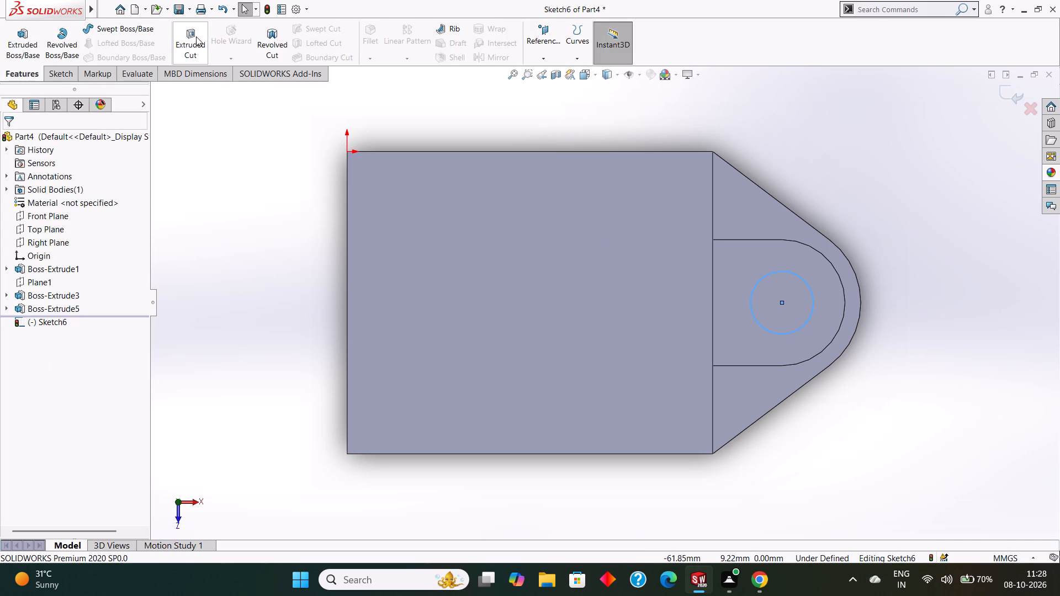
{"action": "left_click", "coordinate": [196, 36]}
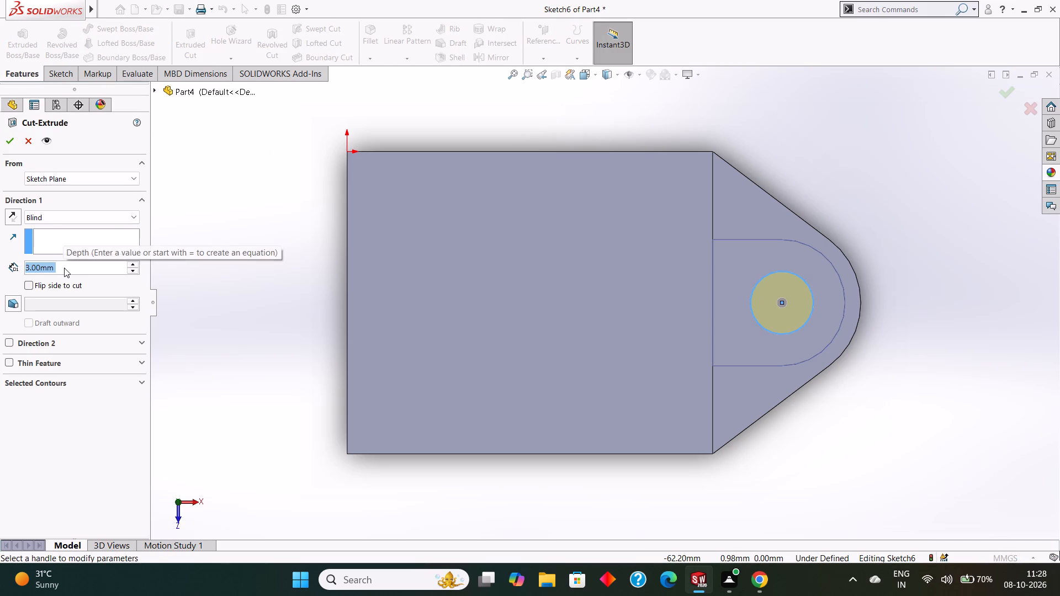
{"action": "left_click", "coordinate": [55, 217]}
{"action": "left_click", "coordinate": [61, 235]}
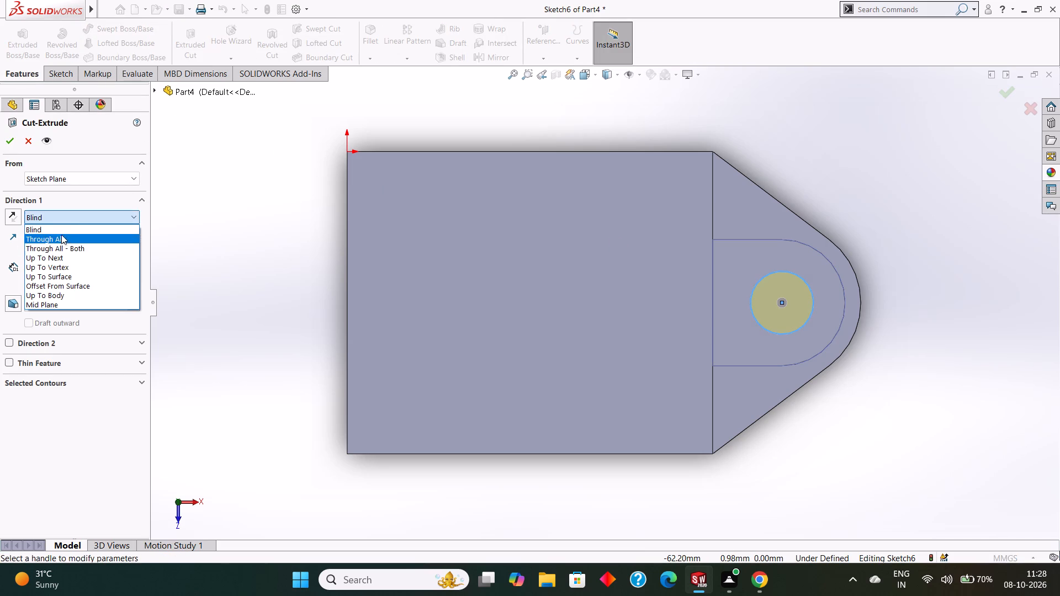
{"action": "left_click", "coordinate": [7, 148]}
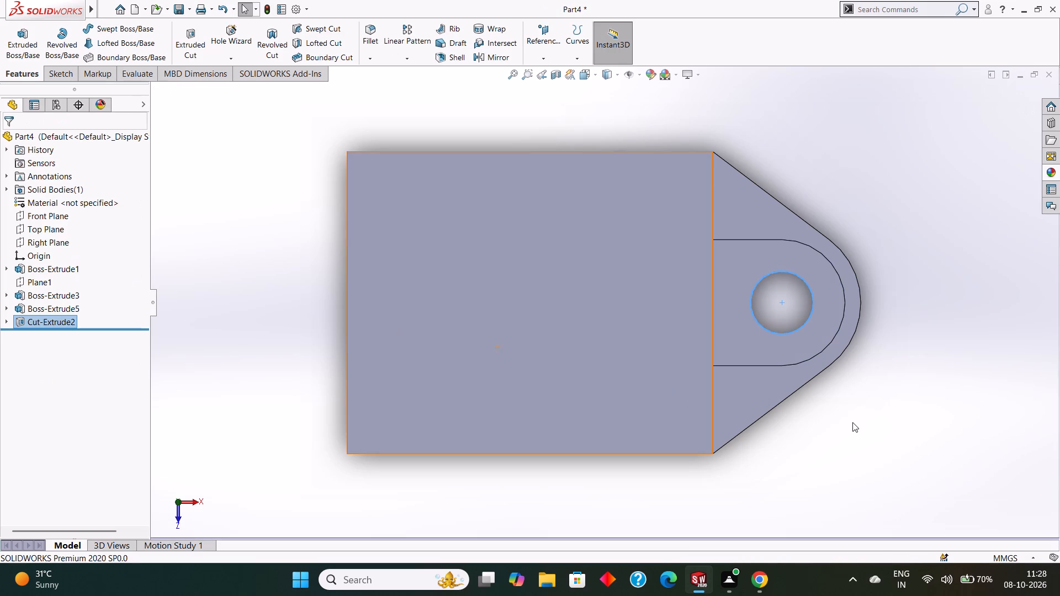
{"action": "left_click", "coordinate": [852, 422]}
Create a reference plane offset 58 mm from the Right Plane, midway along the block's 116 mm length.
{"action": "middle_click_drag", "start_coordinate": [857, 424], "coordinate": [856, 336]}
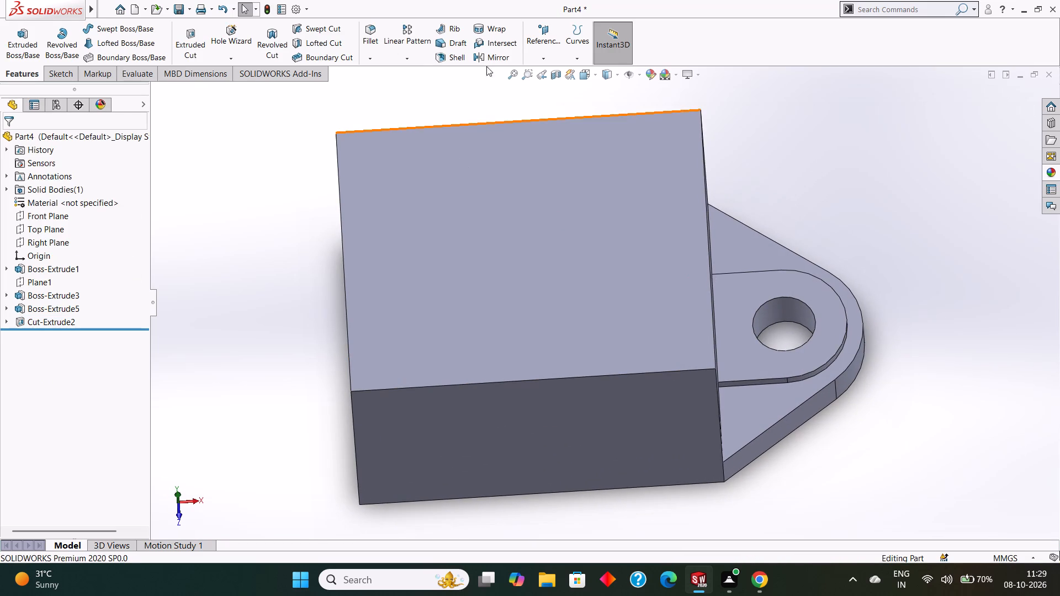
{"action": "left_click", "coordinate": [543, 59]}
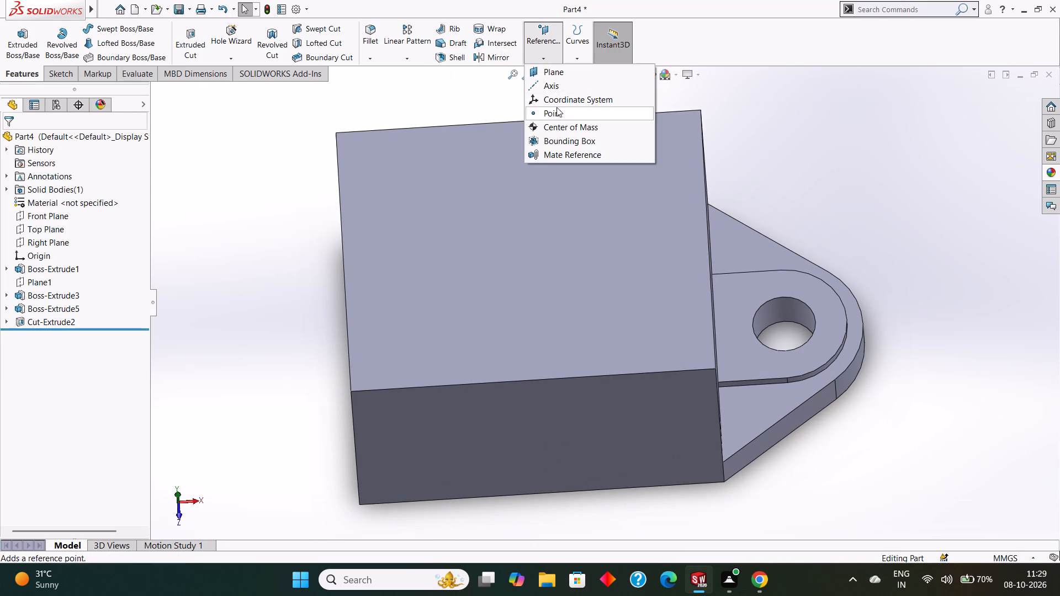
{"action": "left_click", "coordinate": [559, 75]}
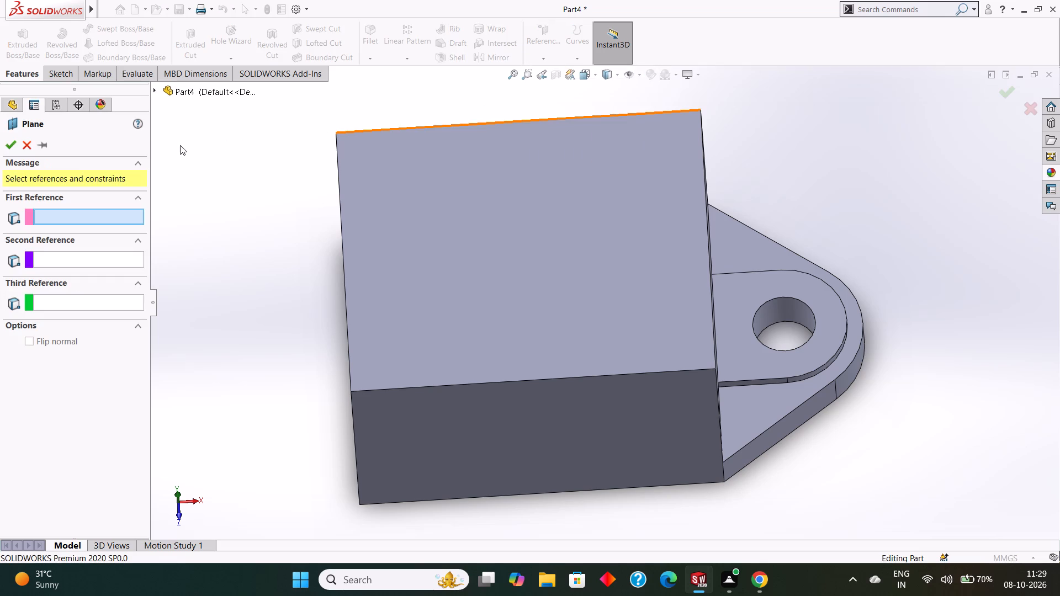
{"action": "left_click", "coordinate": [157, 92]}
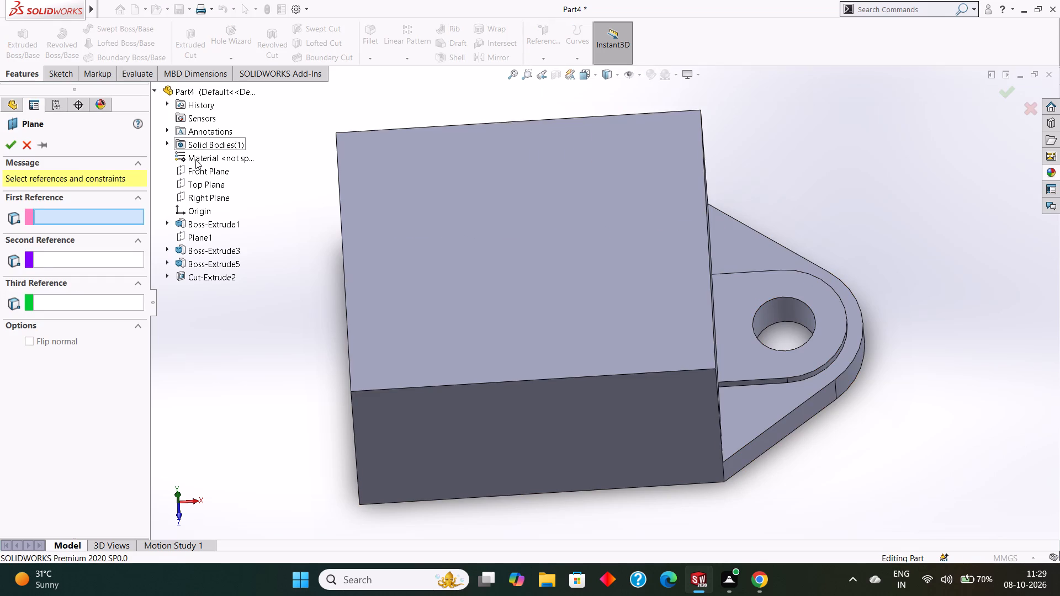
{"action": "left_click", "coordinate": [206, 196]}
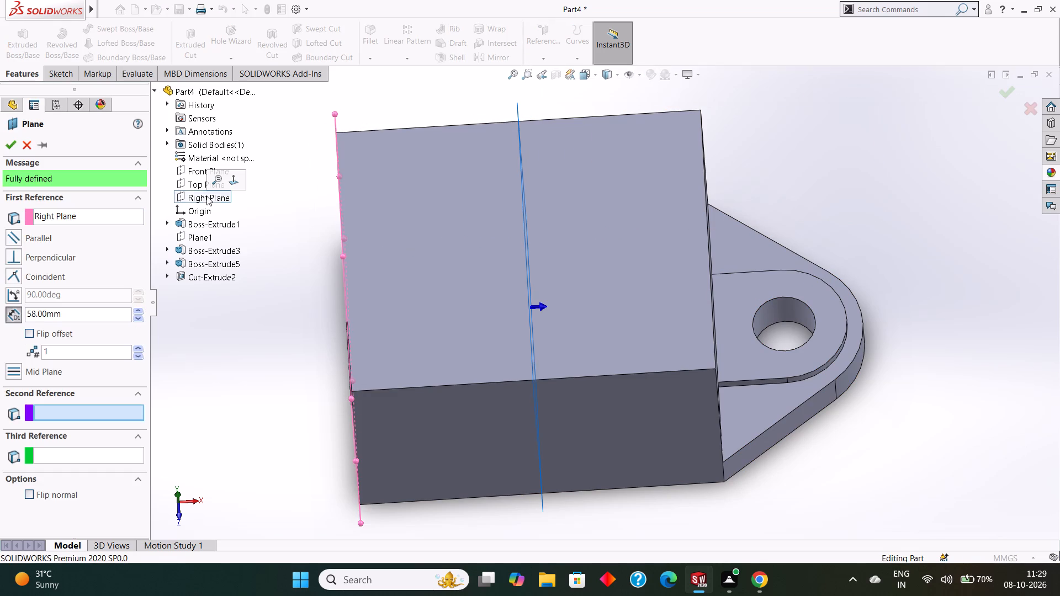
{"action": "left_click", "coordinate": [6, 144]}
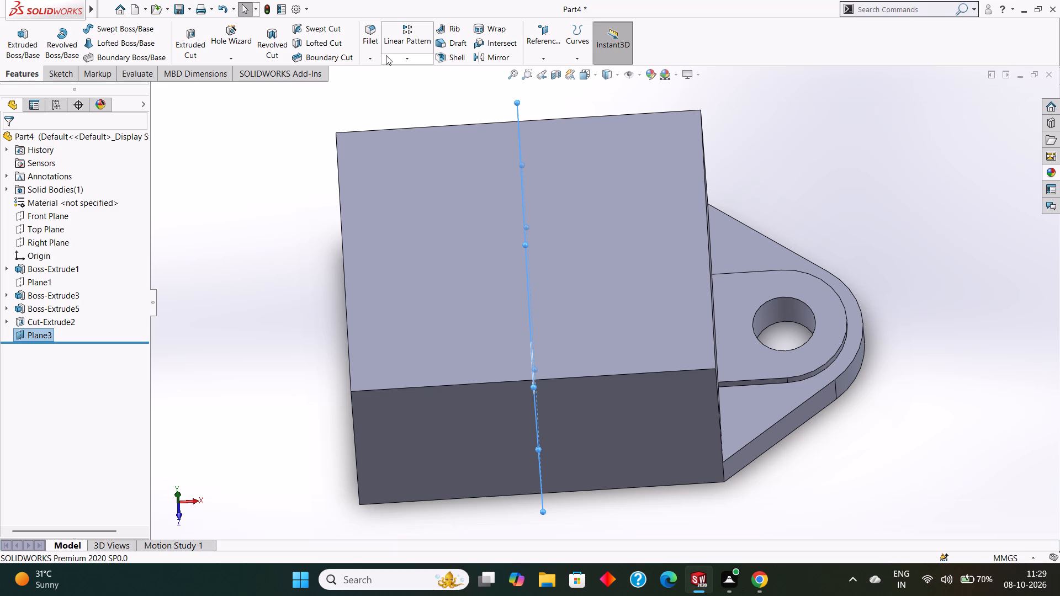
Mirror the tapered tab, the round-ended pad and the through hole about the new mid-block plane.
{"action": "left_click", "coordinate": [397, 58]}
{"action": "left_click", "coordinate": [403, 104]}
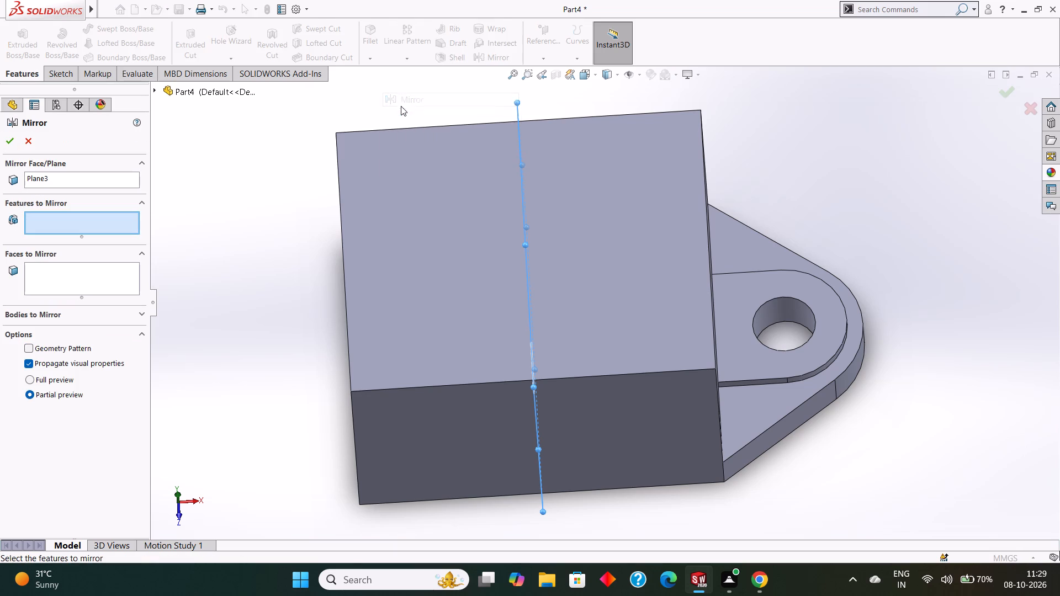
{"action": "middle_click_drag", "start_coordinate": [276, 150], "coordinate": [293, 129]}
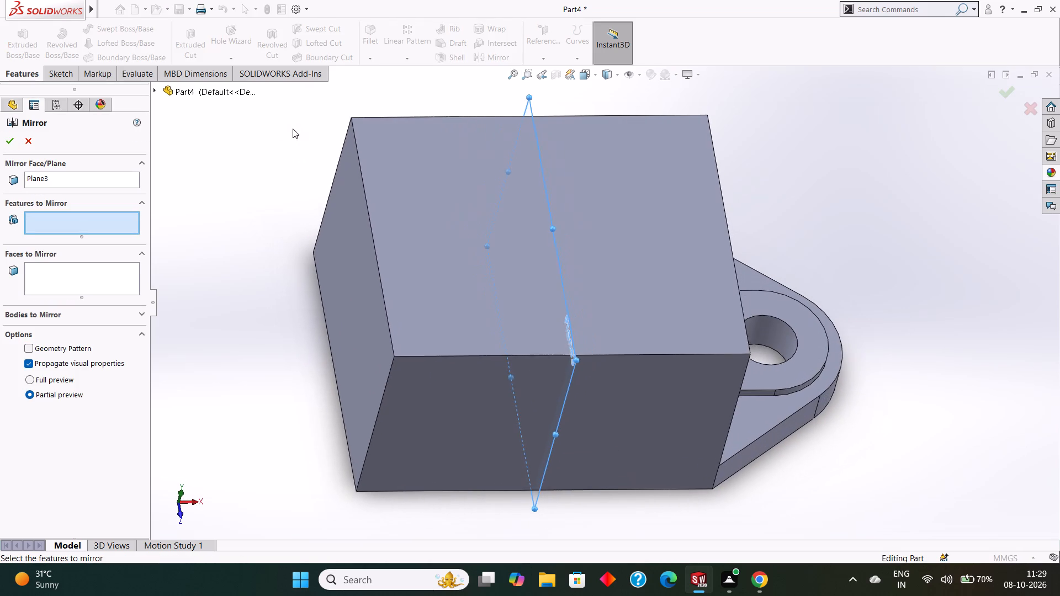
{"action": "middle_click_drag", "start_coordinate": [315, 143], "coordinate": [297, 139]}
{"action": "scroll", "coordinate": [308, 169], "scroll_direction": "up", "scroll_amount": 3}
{"action": "middle_click_drag", "start_coordinate": [827, 323], "coordinate": [827, 319]}
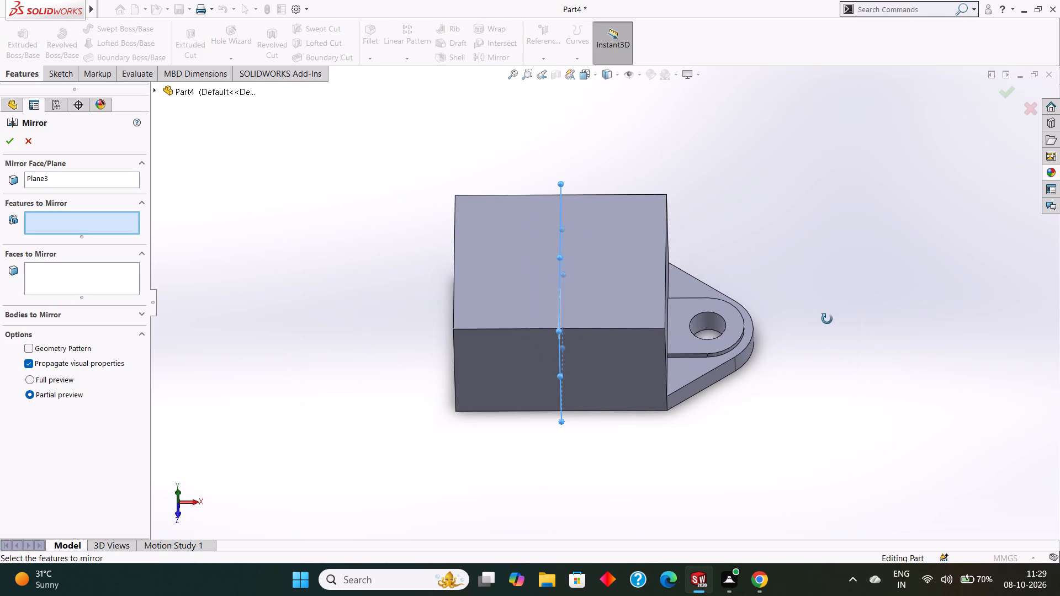
{"action": "middle_click_drag", "start_coordinate": [827, 319], "coordinate": [827, 331]}
{"action": "left_click", "coordinate": [693, 365]}
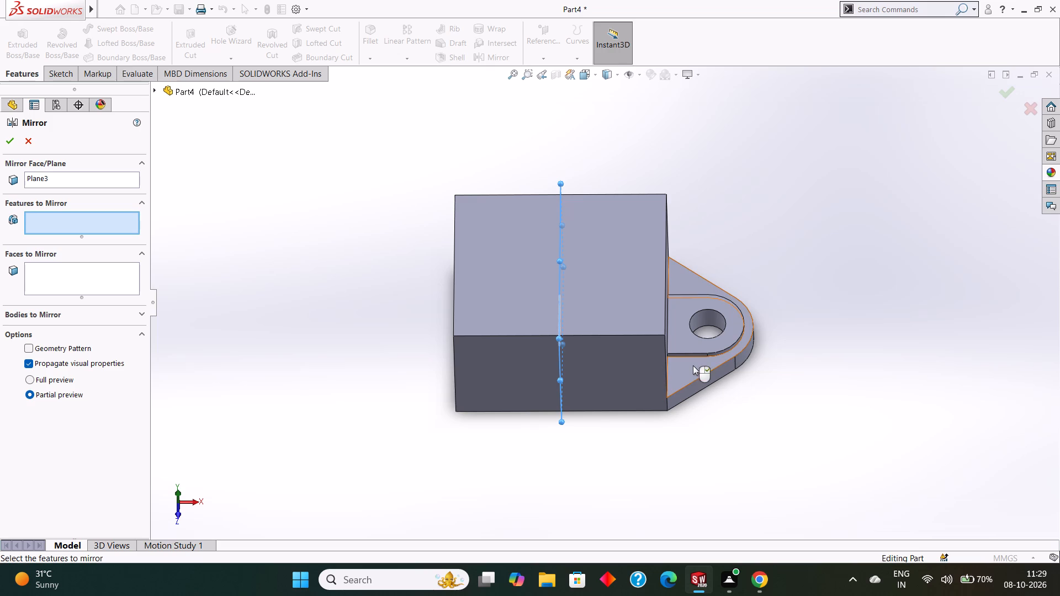
{"action": "middle_click_drag", "start_coordinate": [812, 348], "coordinate": [812, 361]}
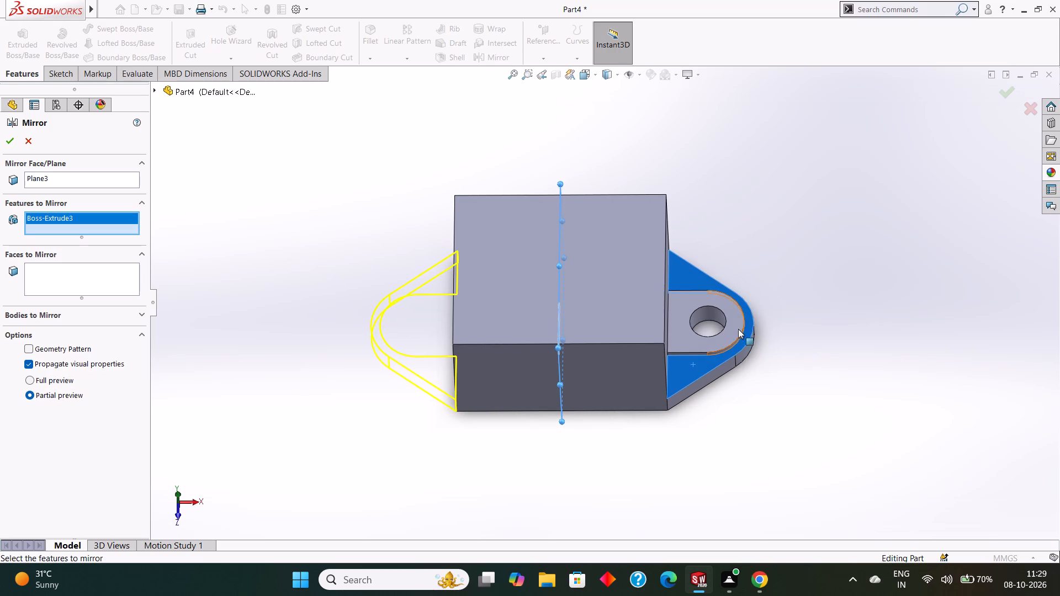
{"action": "left_click", "coordinate": [684, 302]}
{"action": "middle_click_drag", "start_coordinate": [824, 333], "coordinate": [808, 322]}
{"action": "scroll", "coordinate": [708, 328], "scroll_direction": "down", "scroll_amount": 7}
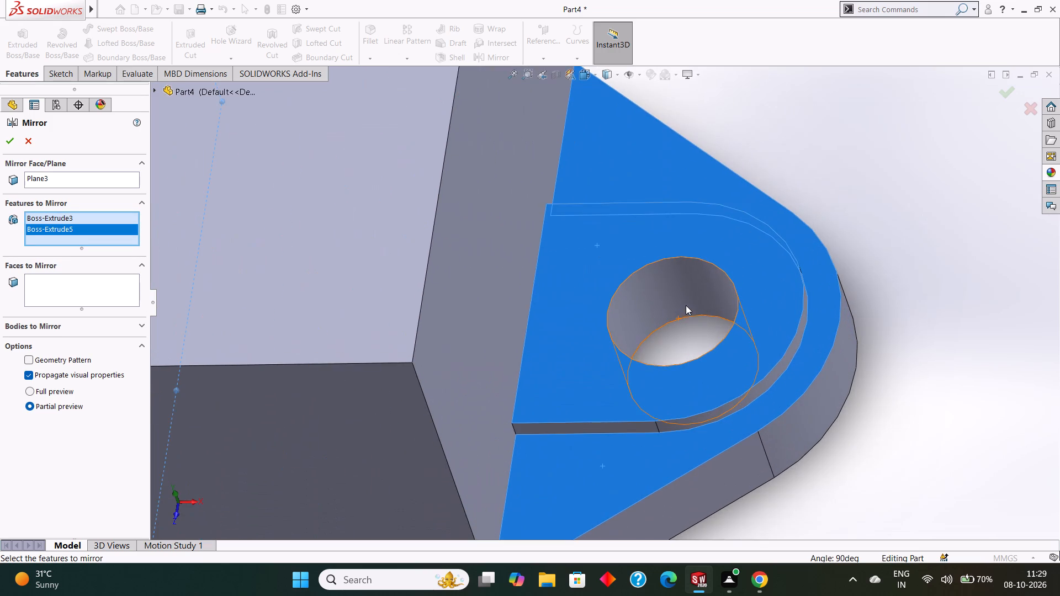
{"action": "scroll", "coordinate": [677, 295], "scroll_direction": "down", "scroll_amount": 2}
{"action": "left_click", "coordinate": [644, 281]}
{"action": "scroll", "coordinate": [644, 281], "scroll_direction": "up", "scroll_amount": 6}
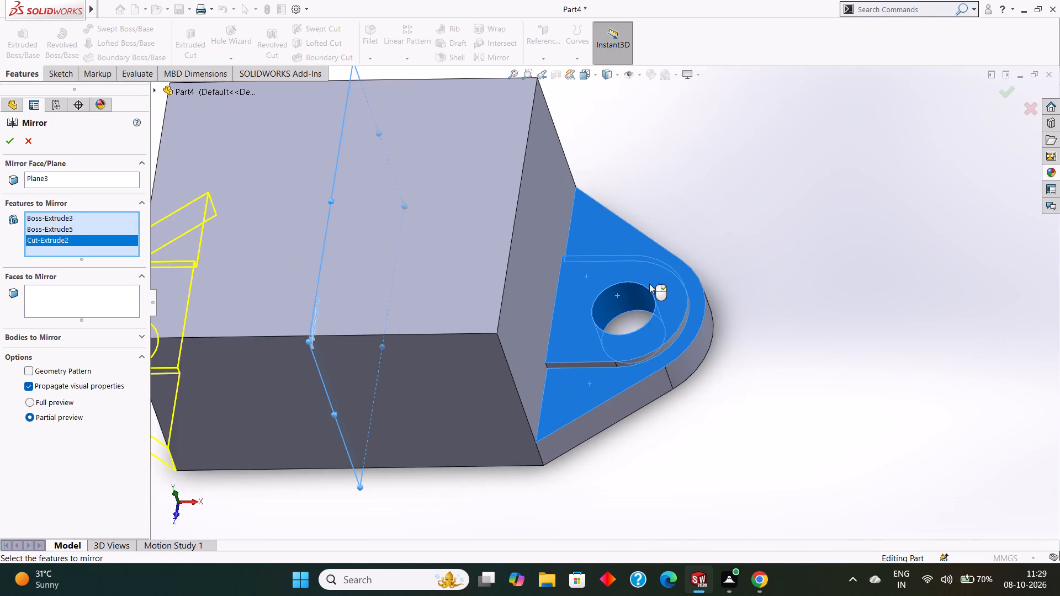
{"action": "scroll", "coordinate": [677, 286], "scroll_direction": "up", "scroll_amount": 6}
{"action": "middle_click_drag", "start_coordinate": [720, 283], "coordinate": [751, 289]}
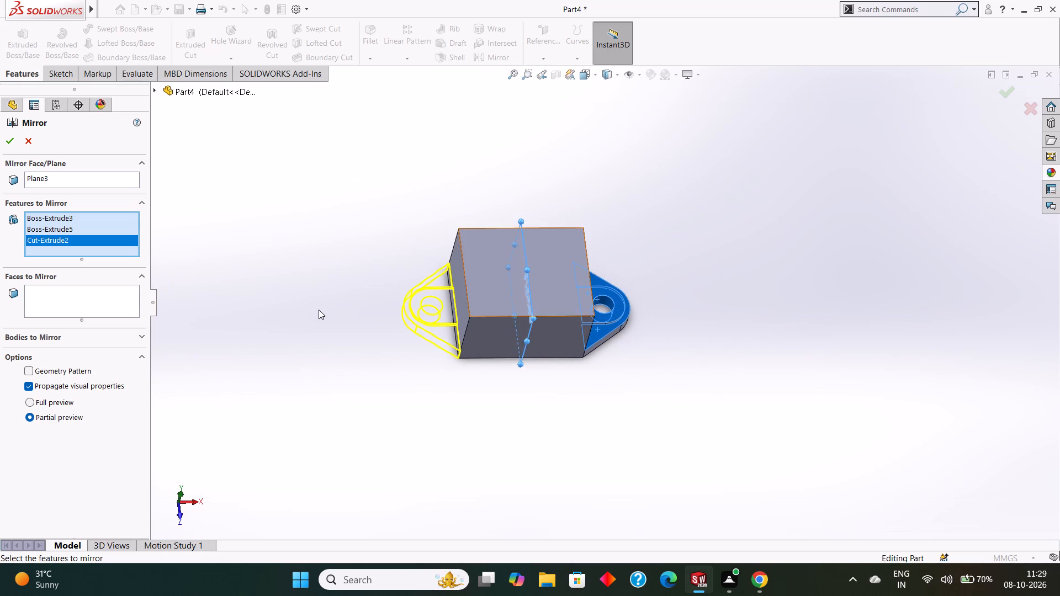
{"action": "left_click", "coordinate": [11, 143]}
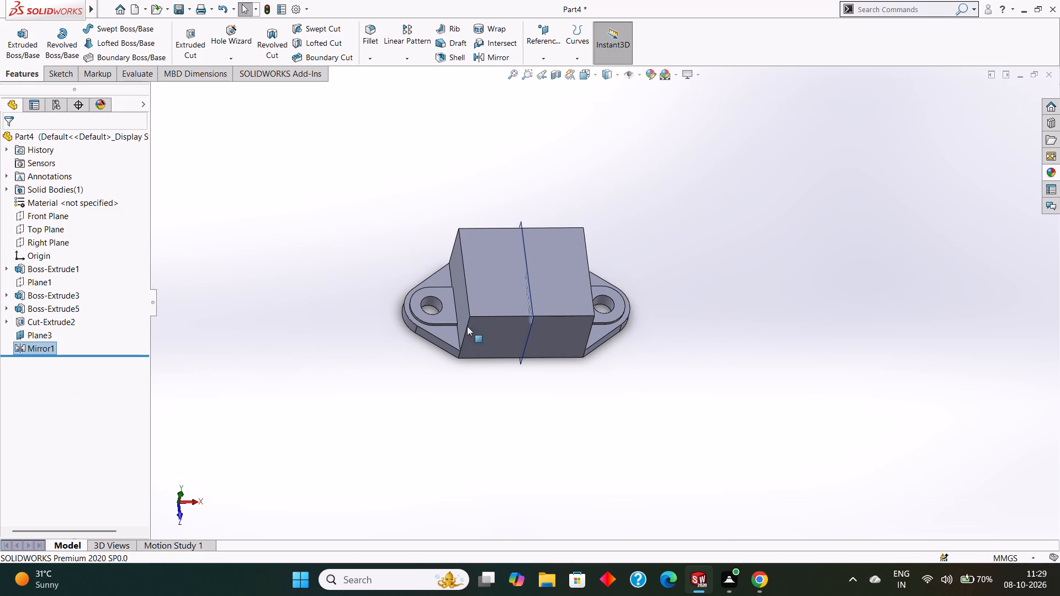
{"action": "left_click", "coordinate": [658, 380]}
Hide the mid-block reference plane used for the mirror.
{"action": "middle_click_drag", "start_coordinate": [656, 366], "coordinate": [719, 335]}
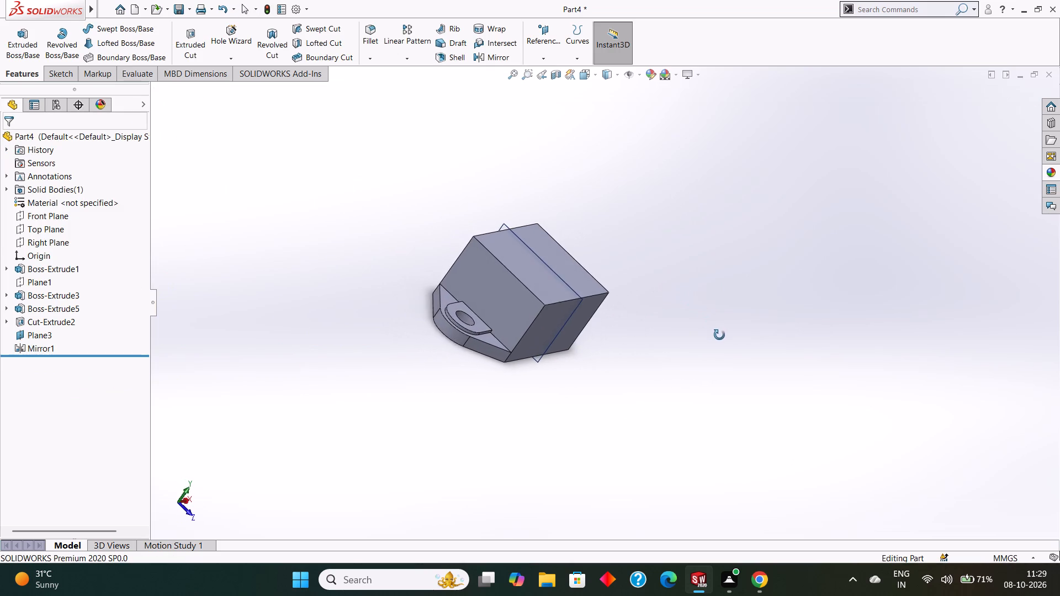
{"action": "middle_click_drag", "start_coordinate": [719, 335], "coordinate": [690, 351]}
{"action": "scroll", "coordinate": [510, 225], "scroll_direction": "down", "scroll_amount": 4}
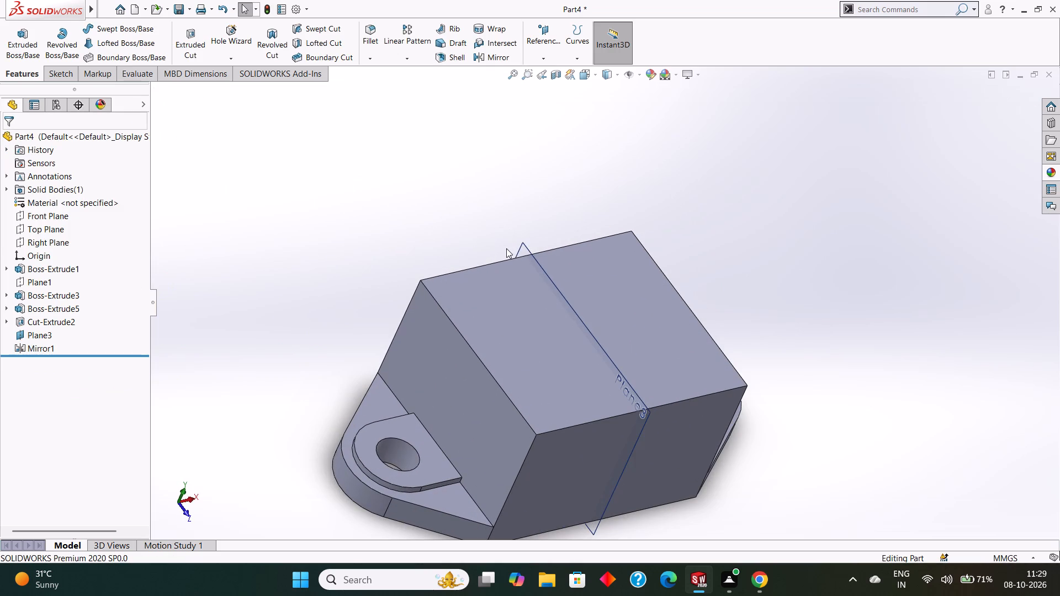
{"action": "right_click", "coordinate": [522, 248]}
{"action": "left_click", "coordinate": [563, 235]}
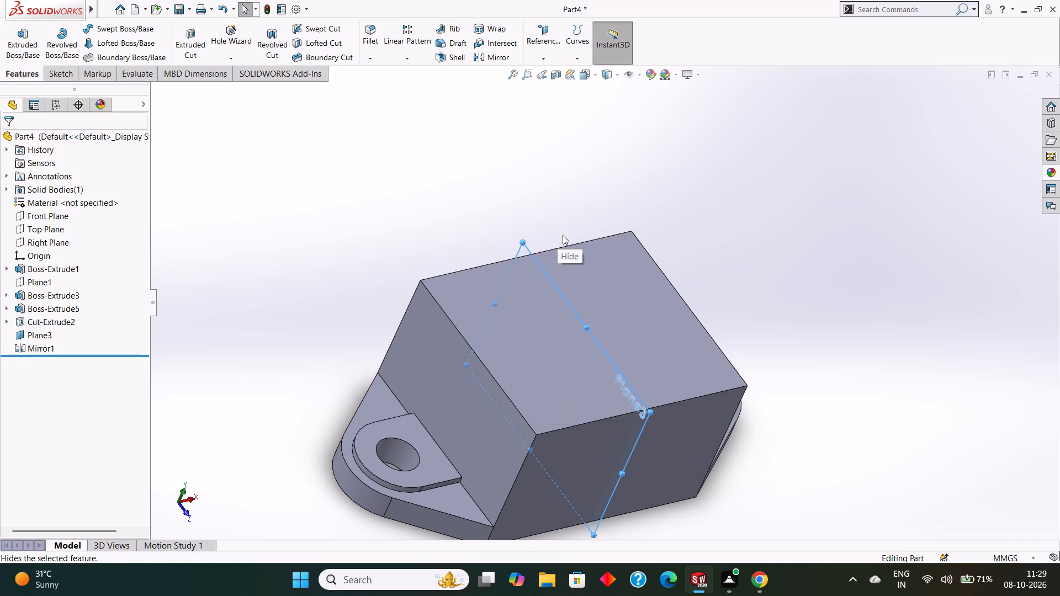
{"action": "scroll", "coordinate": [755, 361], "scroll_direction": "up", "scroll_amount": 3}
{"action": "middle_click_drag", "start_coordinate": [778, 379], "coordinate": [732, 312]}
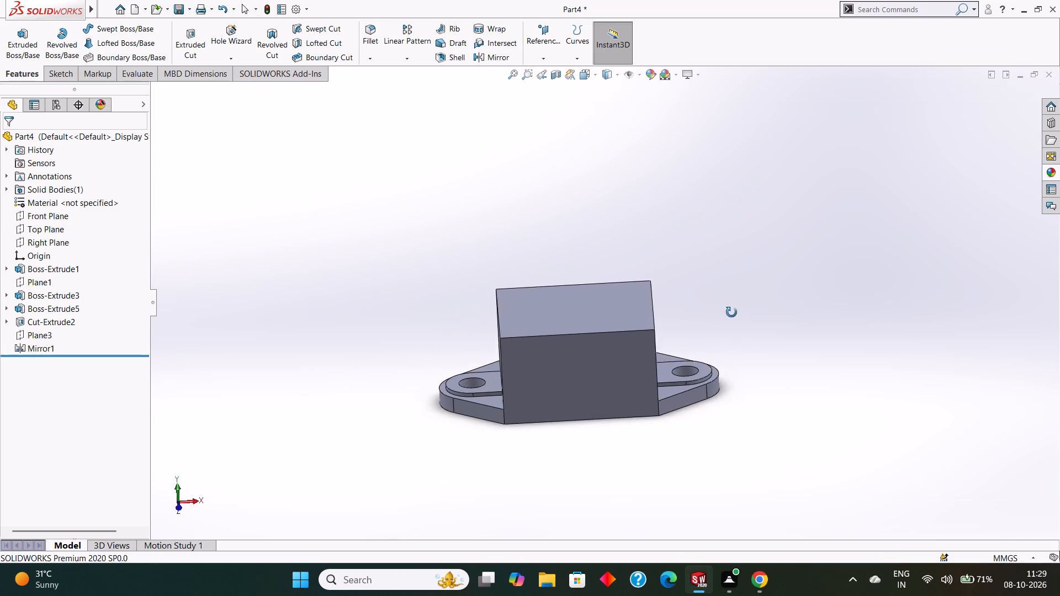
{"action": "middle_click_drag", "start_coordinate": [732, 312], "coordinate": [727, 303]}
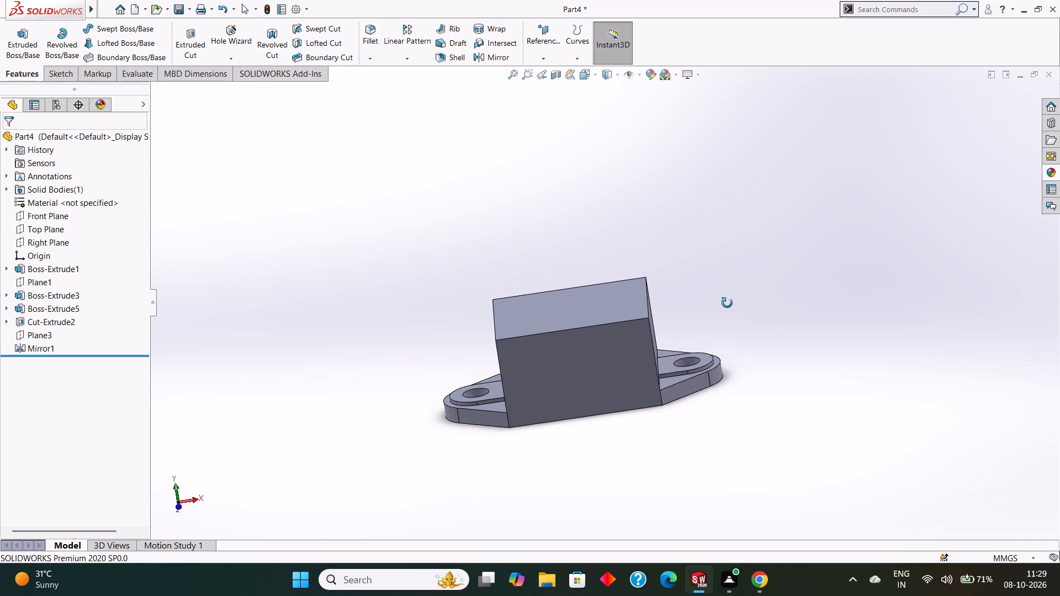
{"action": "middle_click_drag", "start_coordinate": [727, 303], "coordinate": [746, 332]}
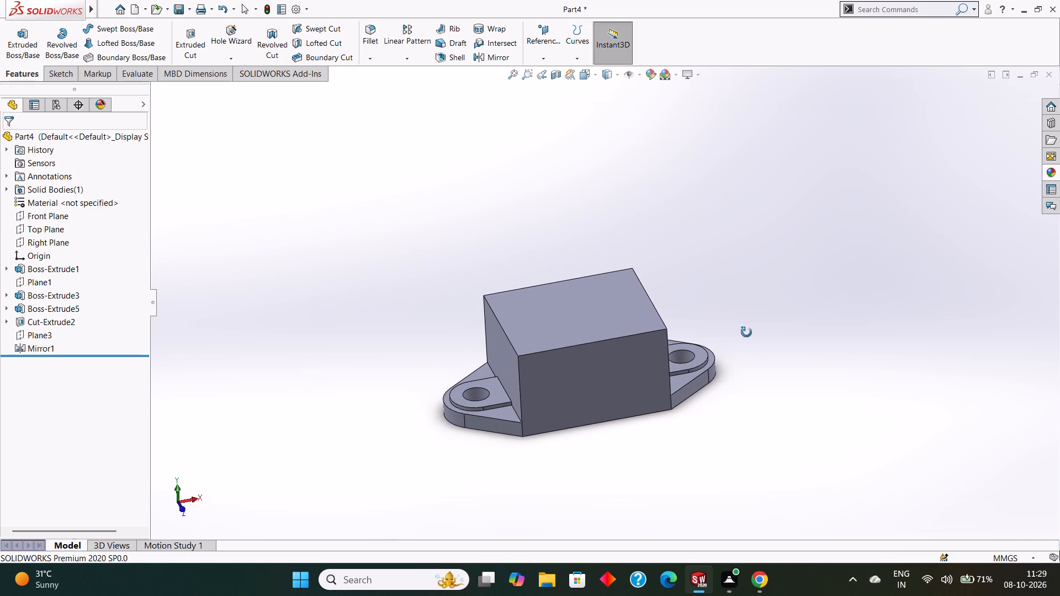
Sketch a circle of radius 23 mm on the block's top face, centred on the face.
{"action": "middle_click_drag", "start_coordinate": [746, 332], "coordinate": [759, 343]}
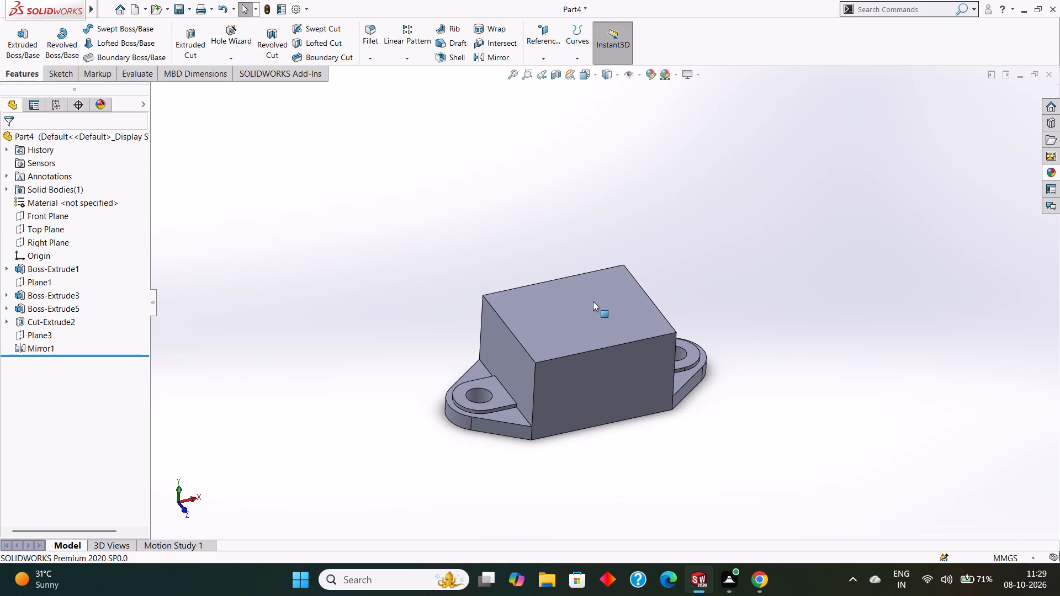
{"action": "left_click", "coordinate": [591, 301]}
{"action": "left_click", "coordinate": [638, 269]}
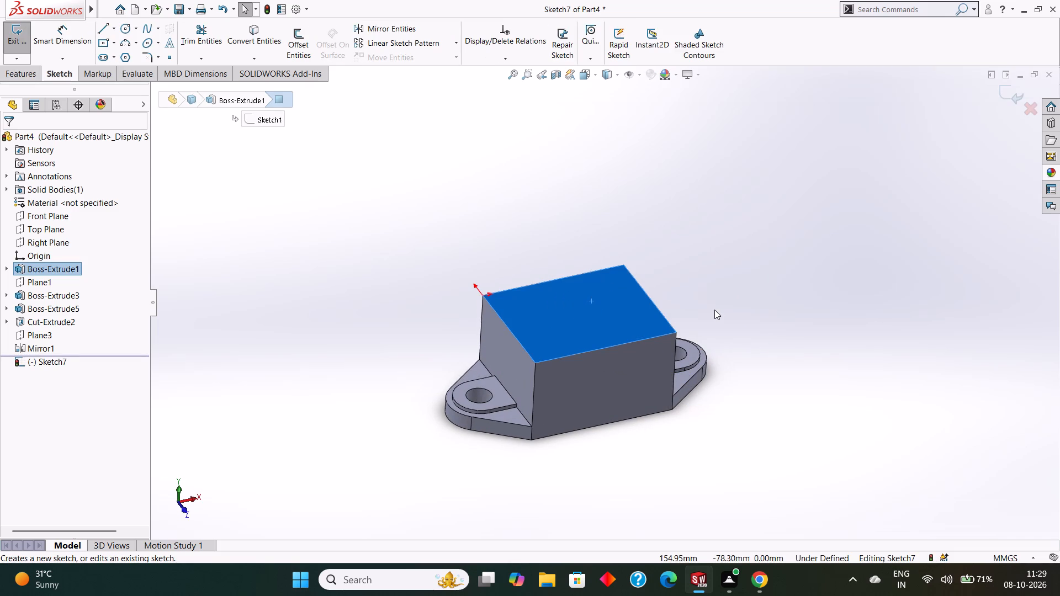
{"action": "key", "text": "Escape"}
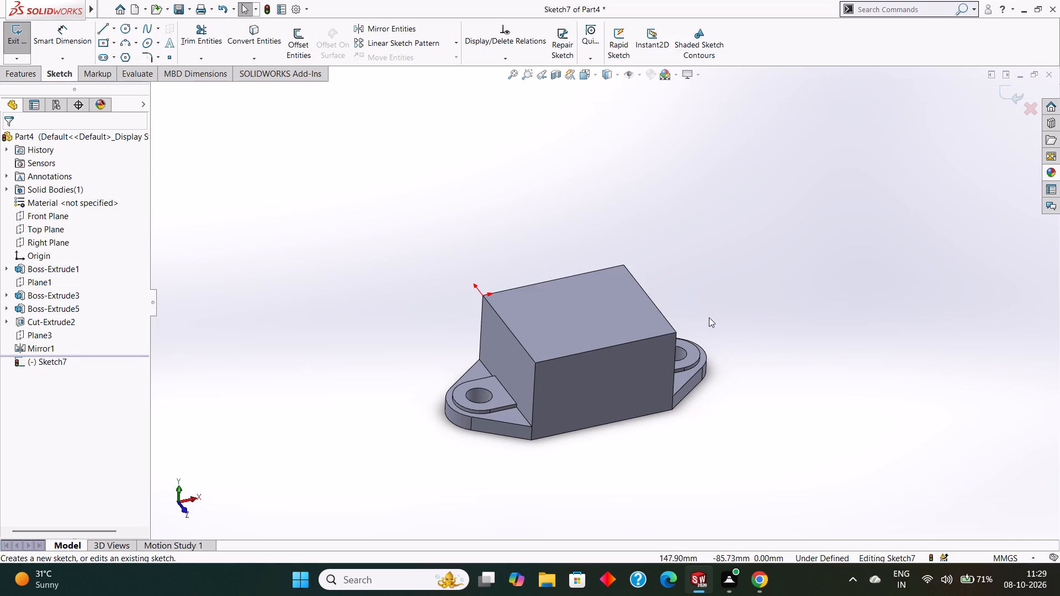
{"action": "key", "text": "ctrl+8"}
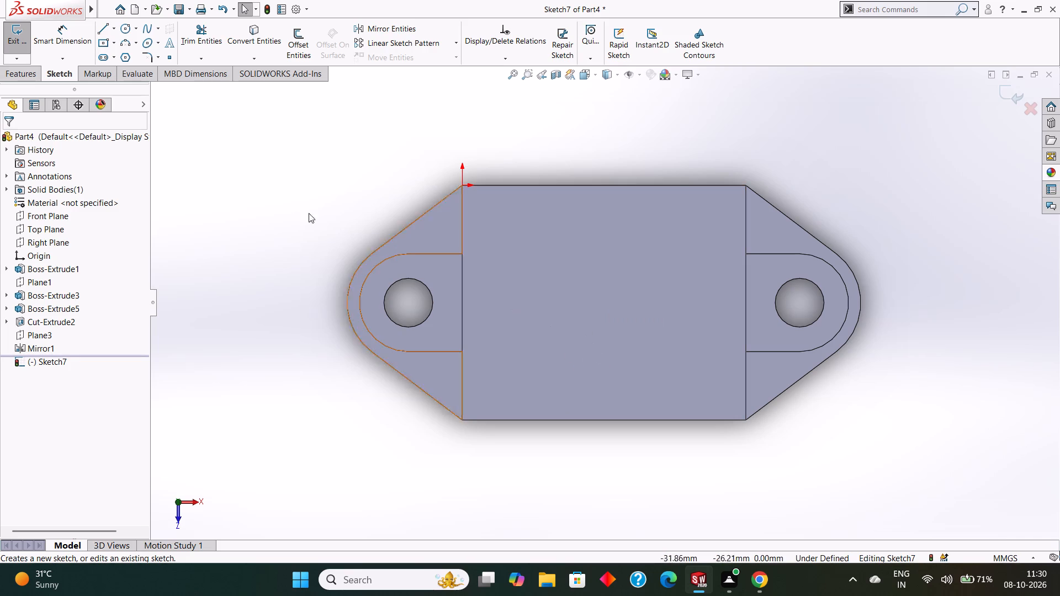
{"action": "left_click", "coordinate": [122, 30]}
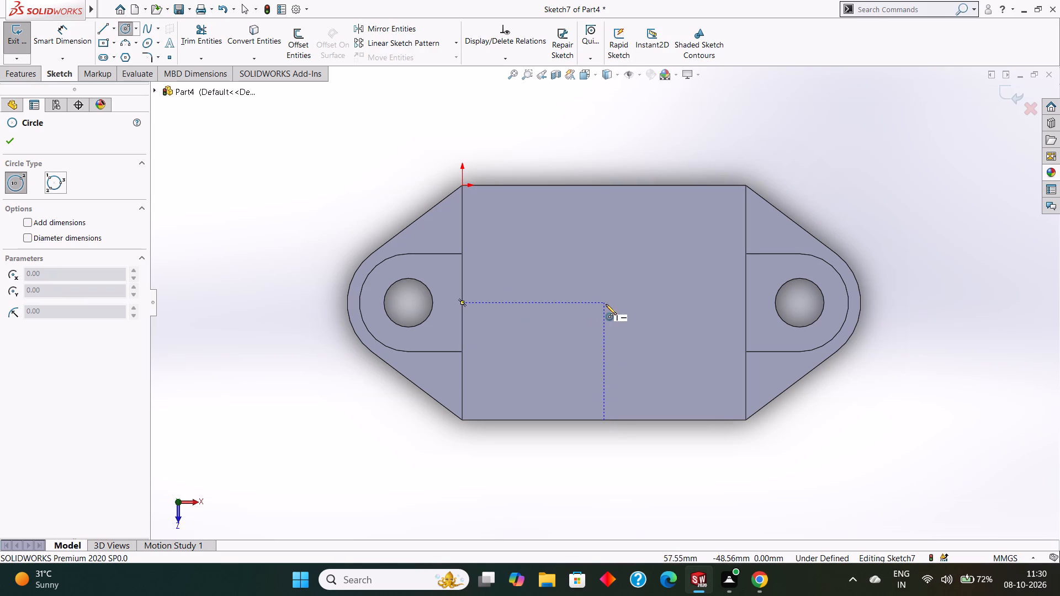
{"action": "left_click_drag", "start_coordinate": [605, 302], "coordinate": [631, 327]}
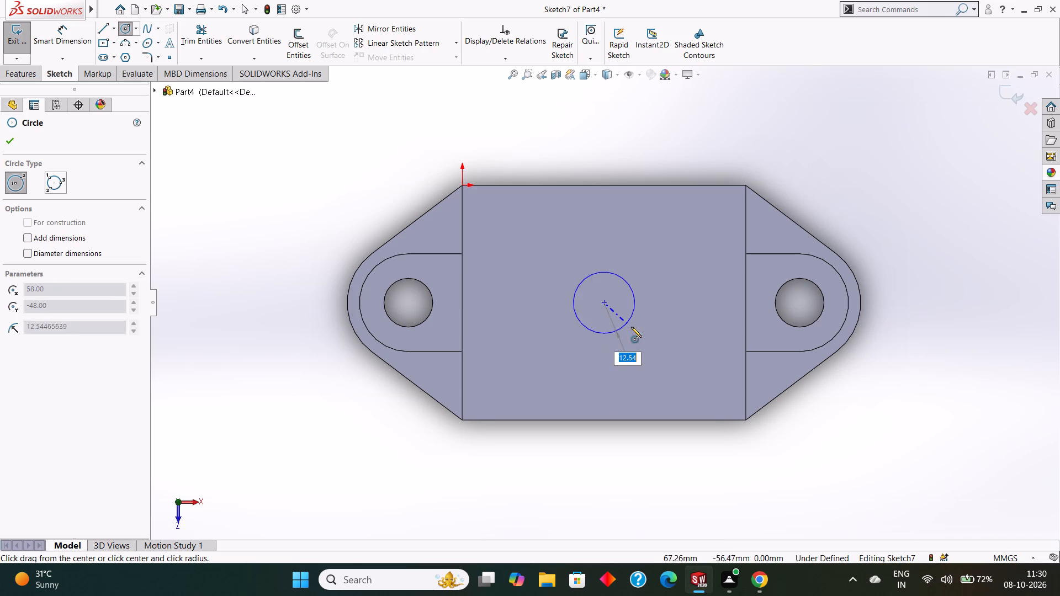
{"action": "left_click_drag", "start_coordinate": [631, 327], "coordinate": [648, 344]}
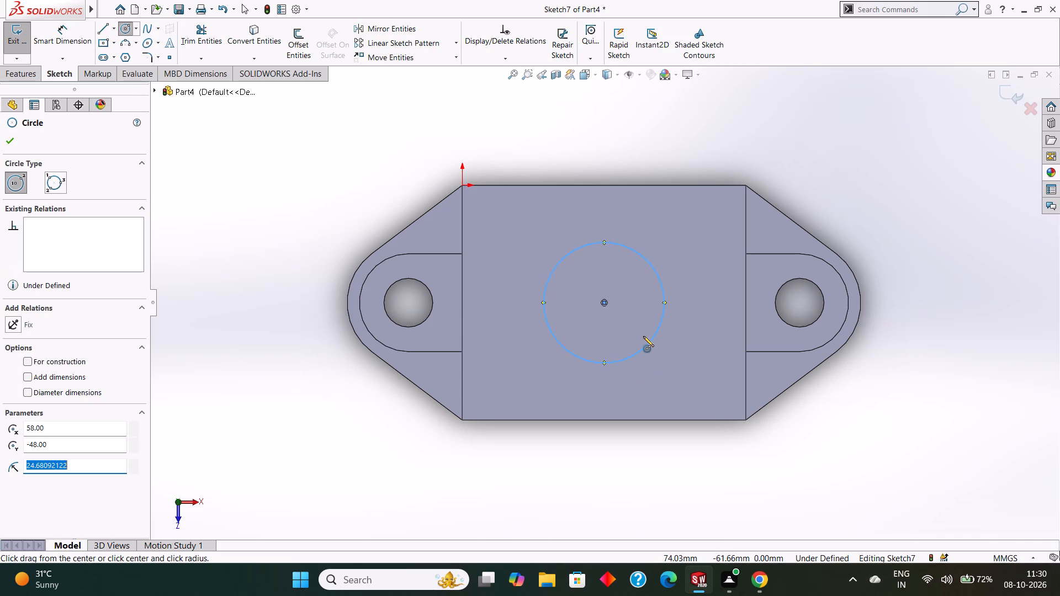
{"action": "type", "text": "23"}
{"action": "key", "text": "Return"}
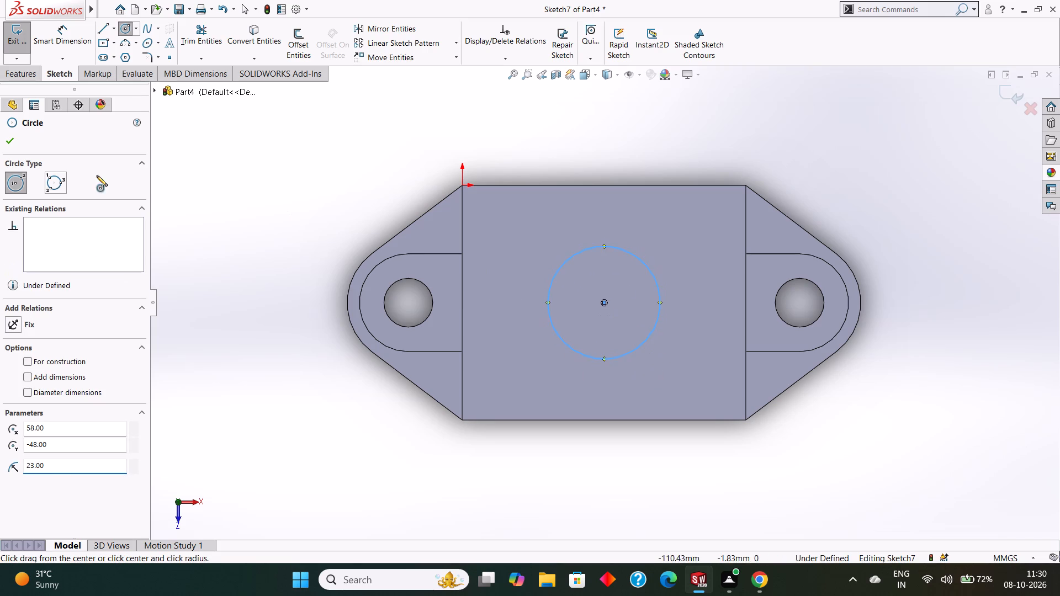
{"action": "left_click", "coordinate": [9, 145]}
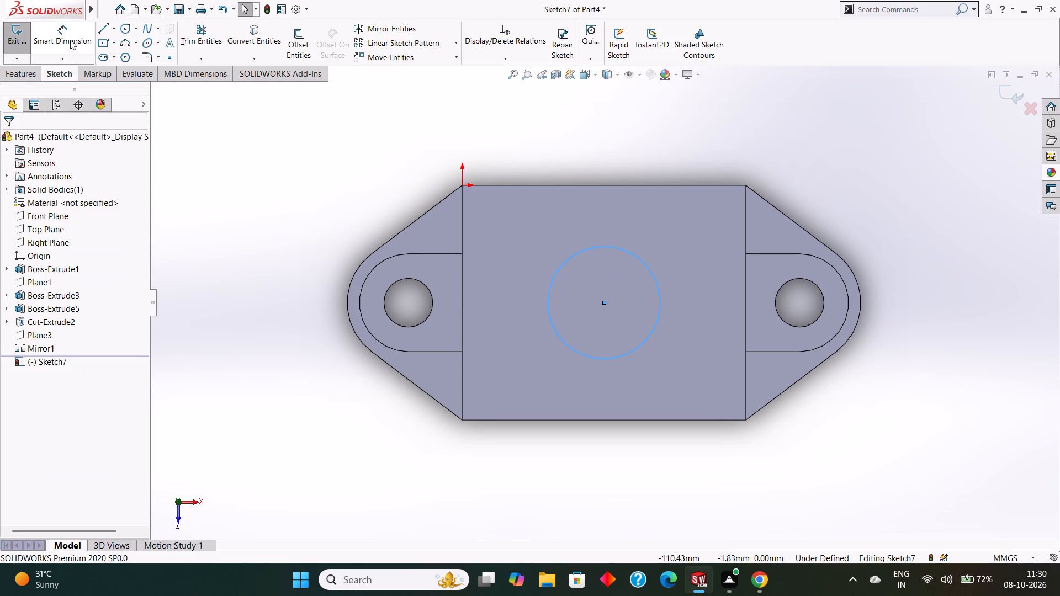
Dimension the circle's diameter as 46 mm.
{"action": "left_click", "coordinate": [71, 35]}
{"action": "left_click", "coordinate": [607, 247]}
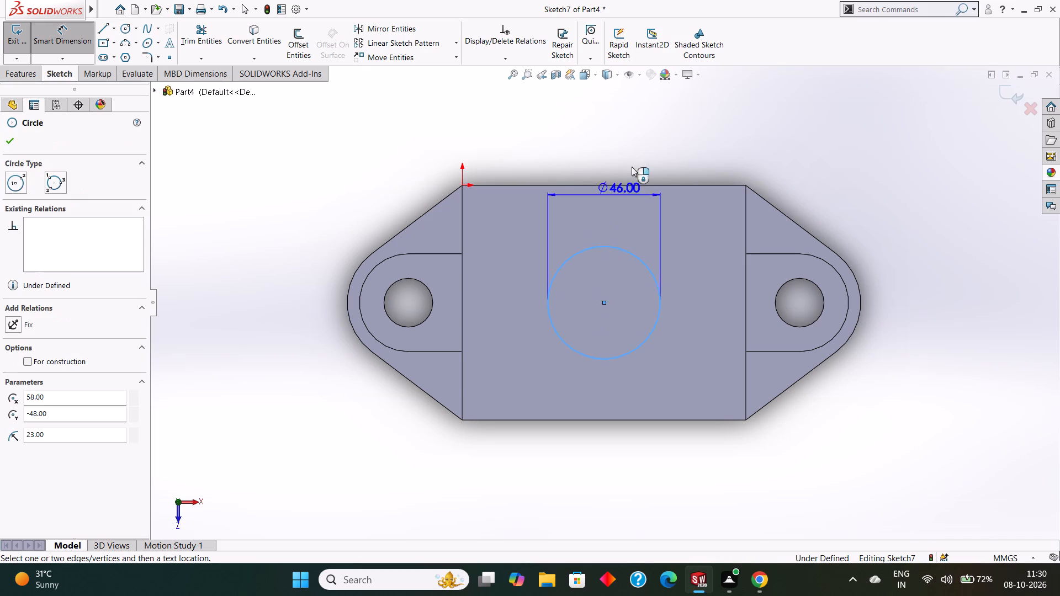
{"action": "left_click", "coordinate": [640, 138]}
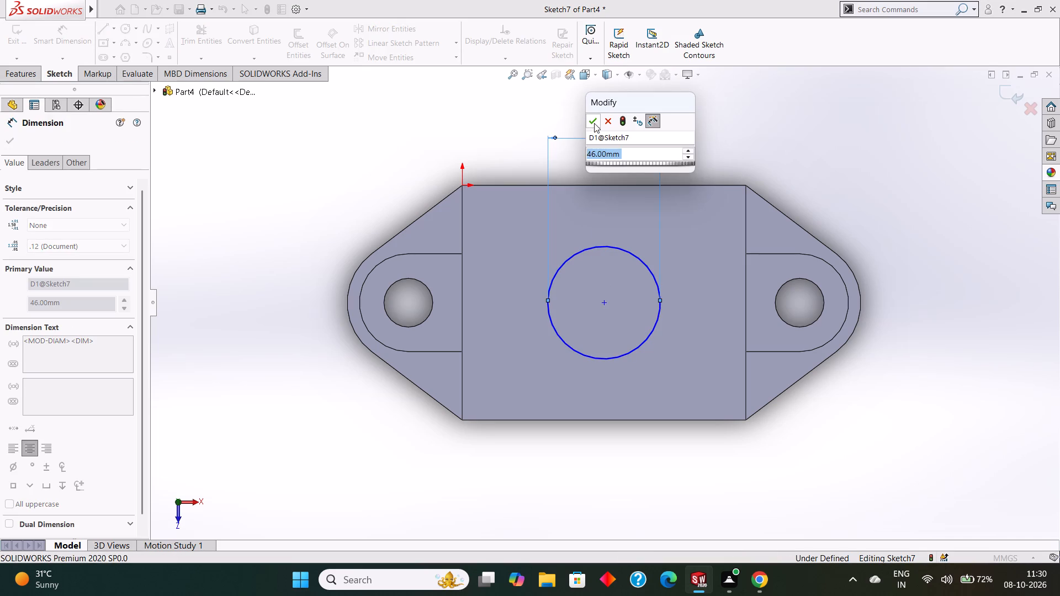
{"action": "left_click", "coordinate": [594, 123]}
{"action": "left_click", "coordinate": [6, 136]}
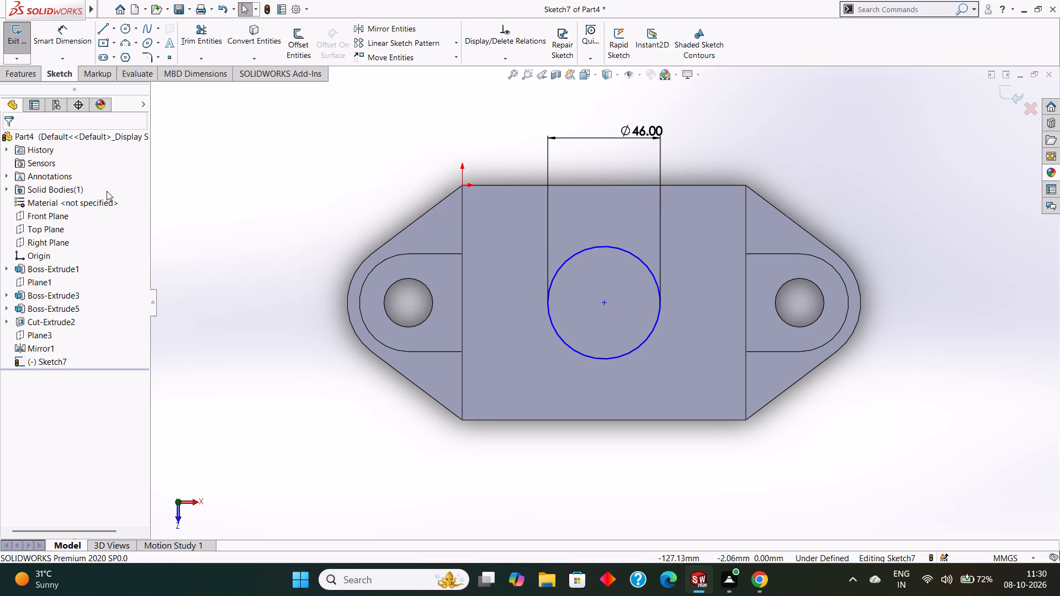
Sketch a concentric inner circle of radius 12 mm inside the 46 mm circle.
{"action": "left_click", "coordinate": [120, 31]}
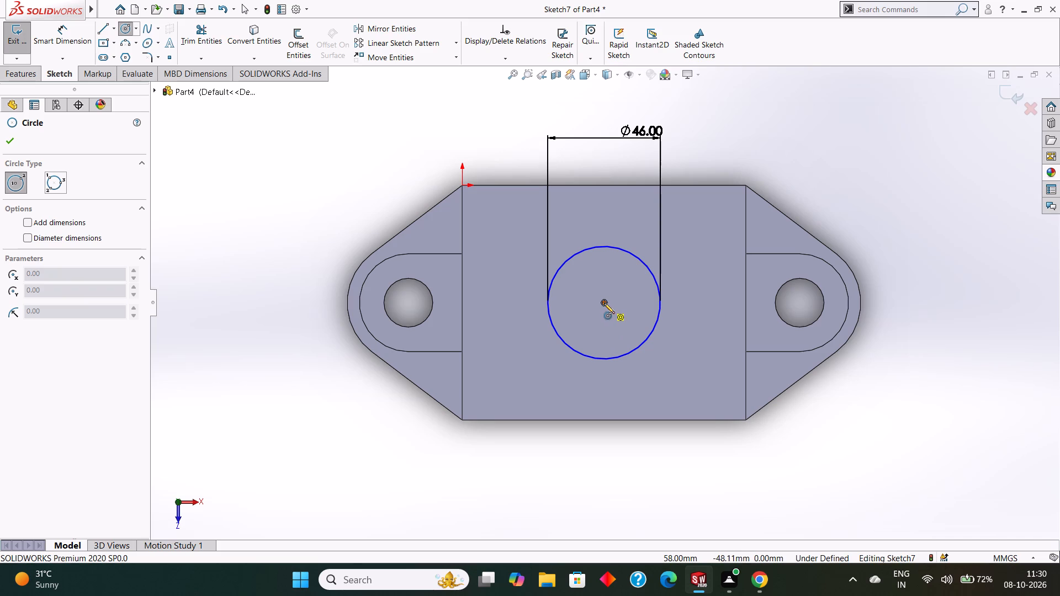
{"action": "left_click_drag", "start_coordinate": [602, 302], "coordinate": [617, 326]}
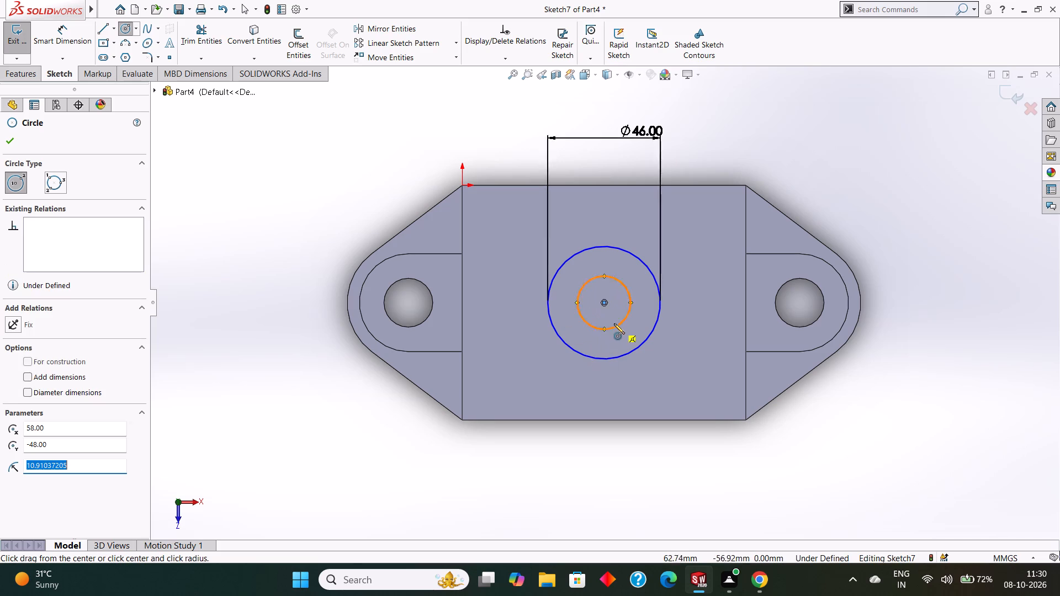
{"action": "type", "text": "12"}
{"action": "key", "text": "Return"}
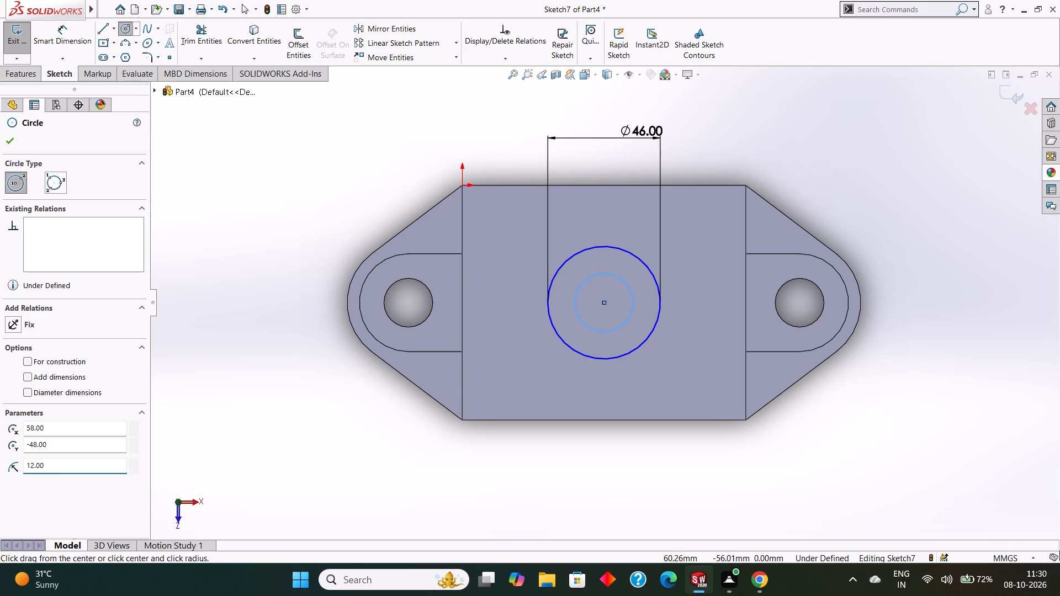
{"action": "left_click", "coordinate": [6, 135]}
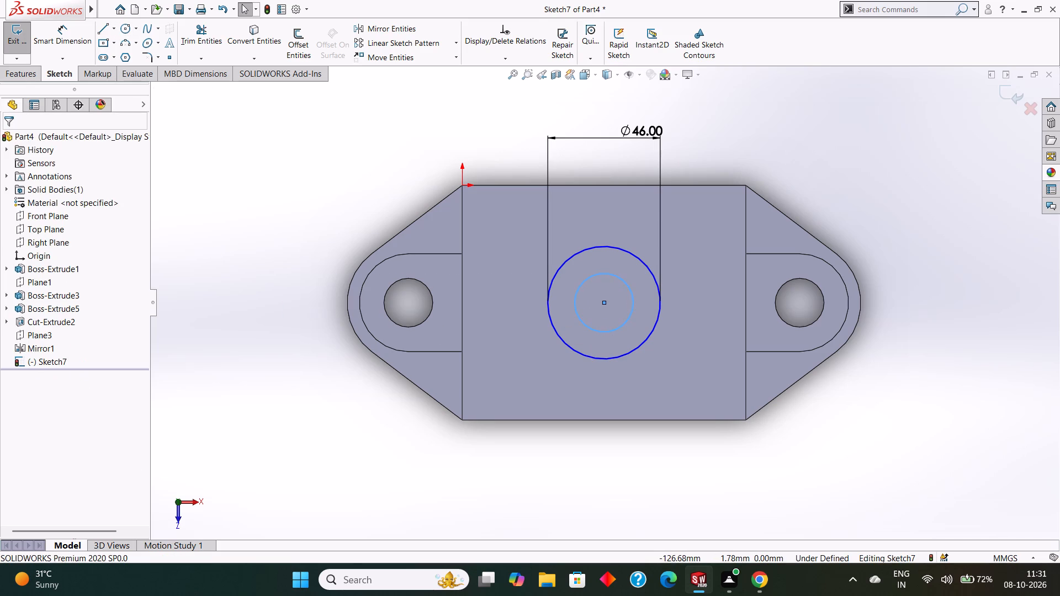
Extrude the ring between the two circles 25 mm upward from the block's top face as a Blind boss merged with the body.
{"action": "left_click", "coordinate": [25, 76]}
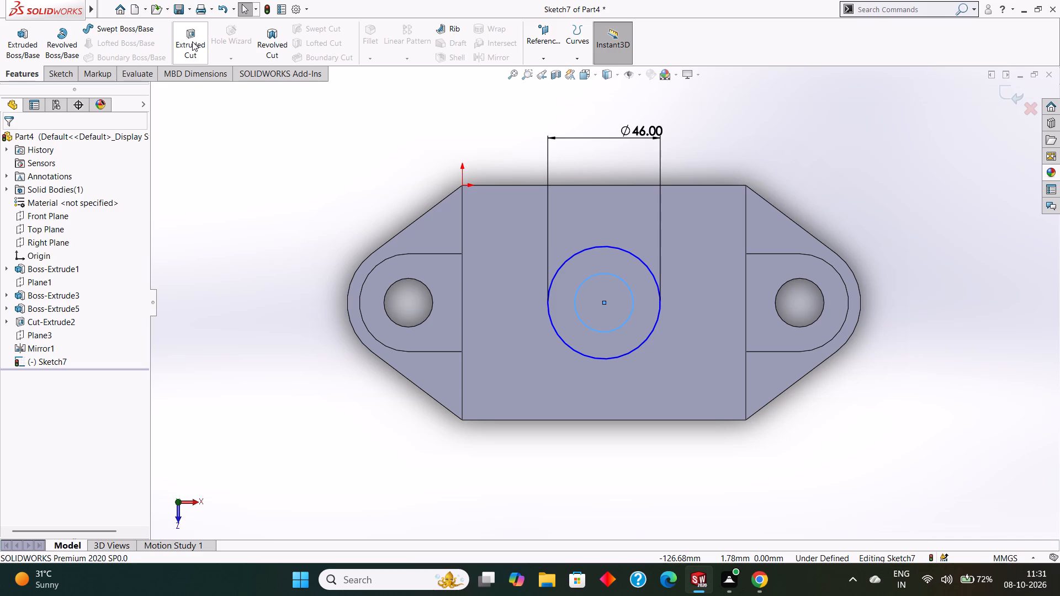
{"action": "left_click", "coordinate": [31, 48]}
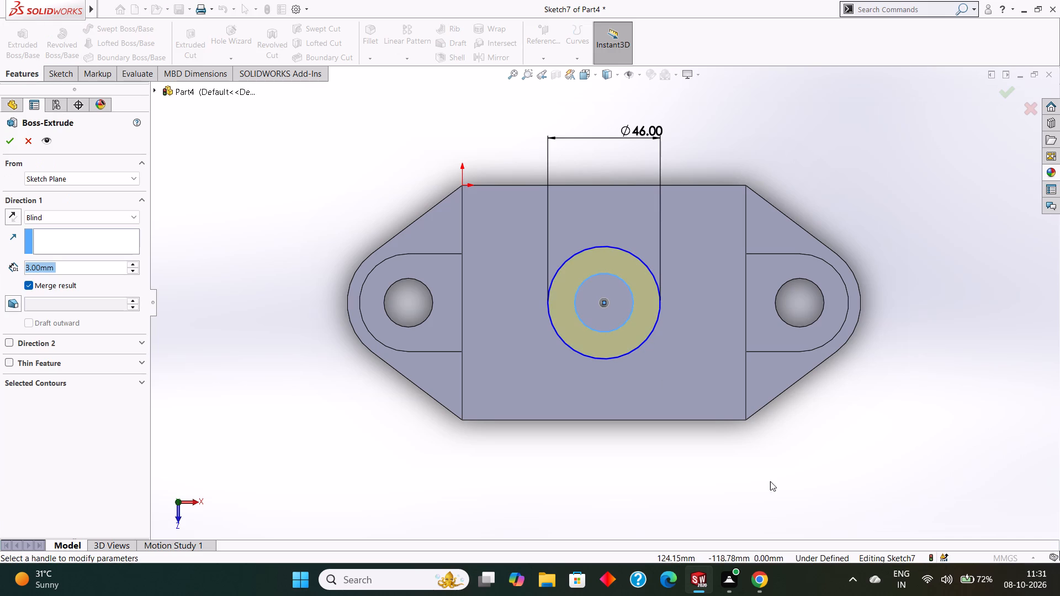
{"action": "middle_click_drag", "start_coordinate": [775, 485], "coordinate": [789, 355]}
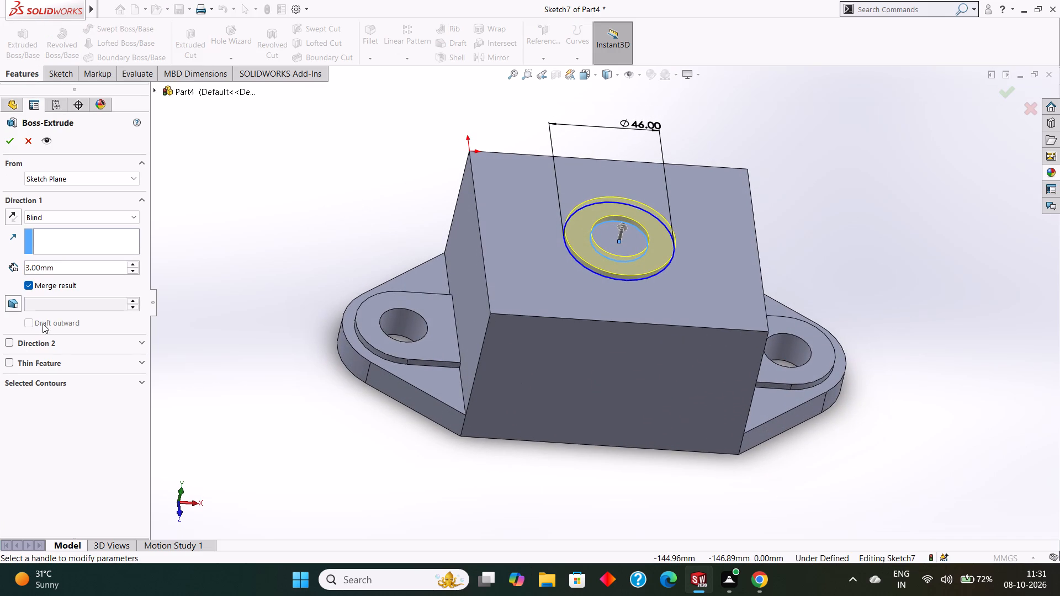
{"action": "left_click", "coordinate": [51, 269]}
{"action": "left_click_drag", "start_coordinate": [78, 269], "coordinate": [22, 257]}
{"action": "type", "text": "25"}
{"action": "key", "text": "Return"}
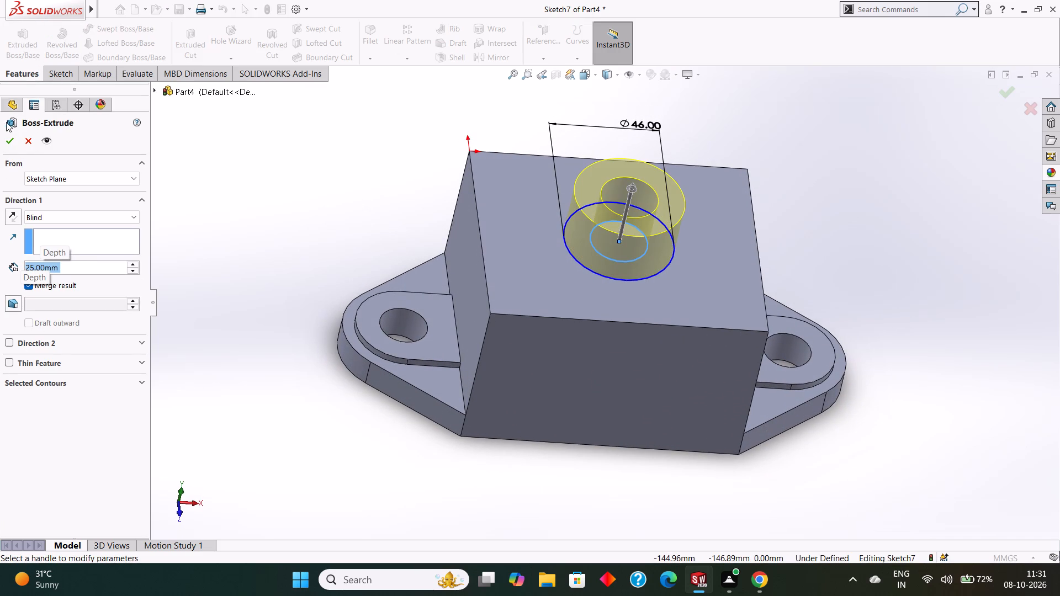
{"action": "left_click", "coordinate": [7, 137]}
{"action": "left_click", "coordinate": [368, 181]}
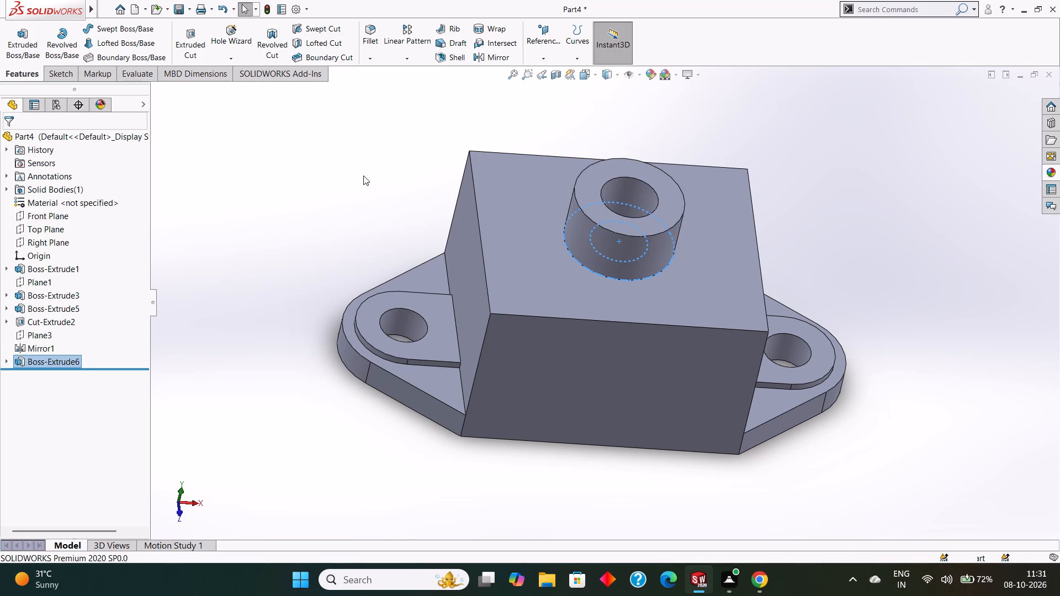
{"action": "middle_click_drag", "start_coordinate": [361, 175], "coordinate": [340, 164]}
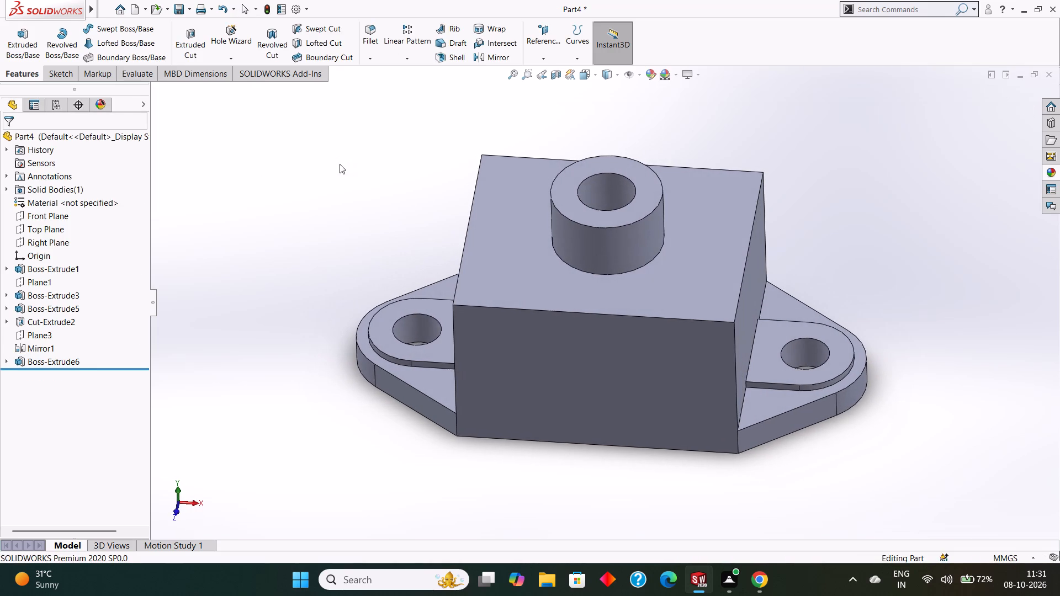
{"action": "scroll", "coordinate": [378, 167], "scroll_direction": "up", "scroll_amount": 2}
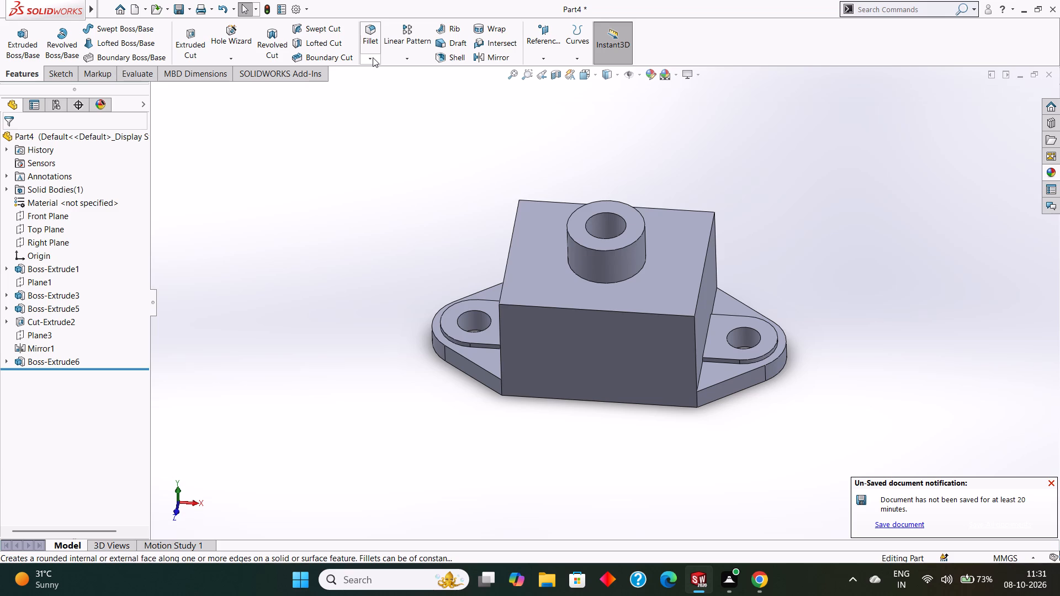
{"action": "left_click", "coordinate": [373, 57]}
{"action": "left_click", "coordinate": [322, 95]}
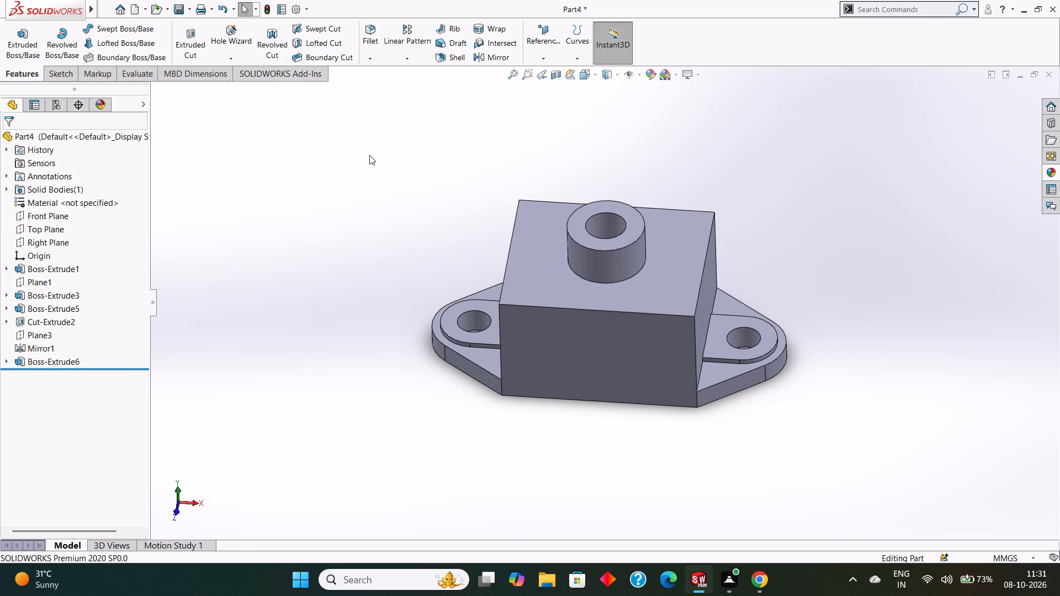
Save the part as "mounting housing" in the tryfuji folder.
{"action": "key", "text": "ctrl+s"}
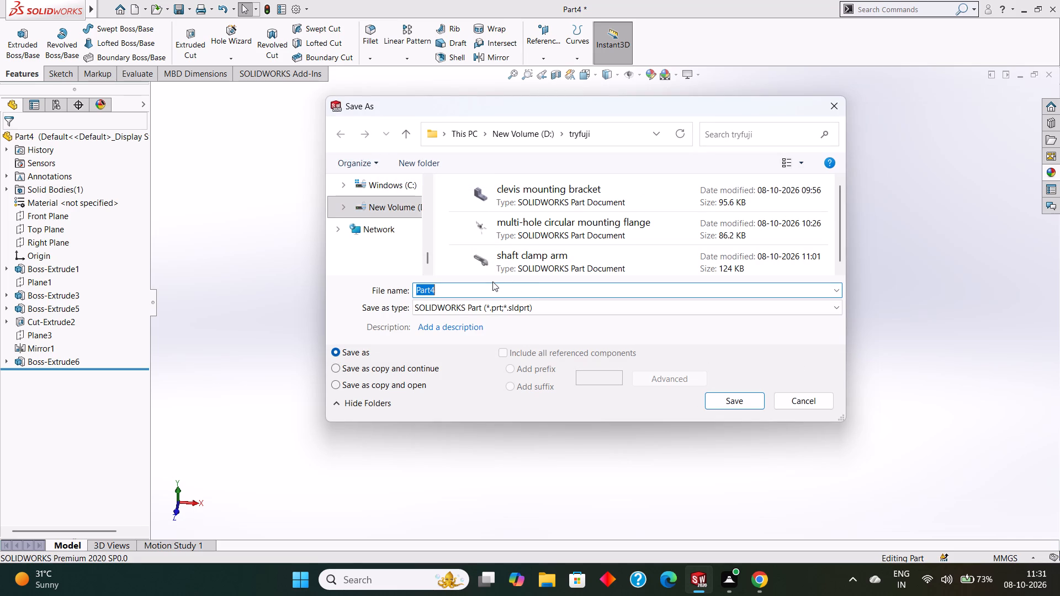
{"action": "key", "text": "BackSpace"}
{"action": "type", "text": "mou"}
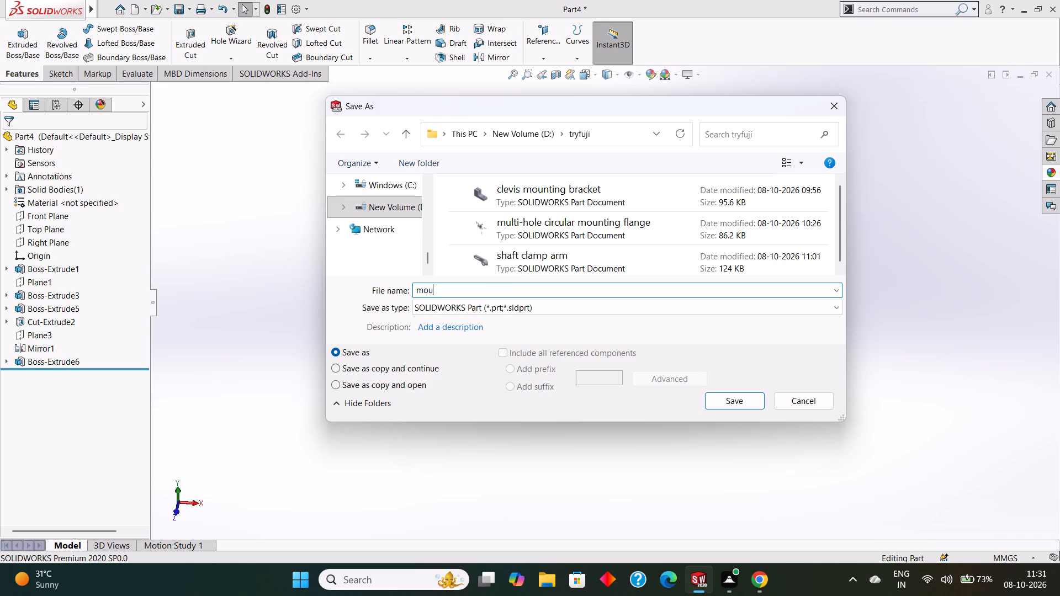
{"action": "type", "text": "nting housing"}
{"action": "key", "text": "Return"}
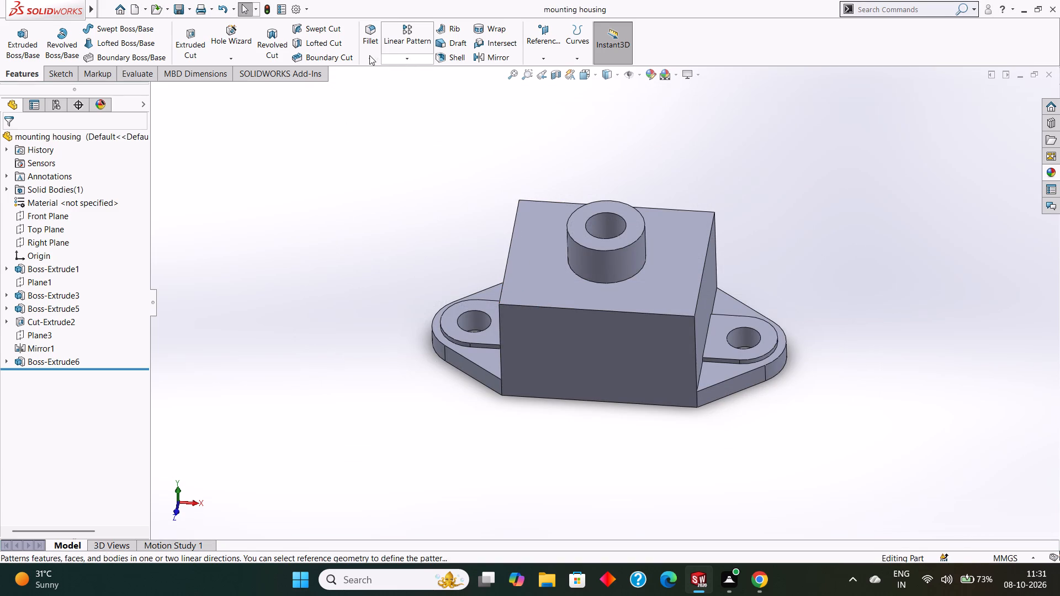
Create a reference plane offset 47.5 mm from the Front Plane, running through the boss and the tab holes.
{"action": "left_click", "coordinate": [540, 60]}
{"action": "left_click", "coordinate": [543, 68]}
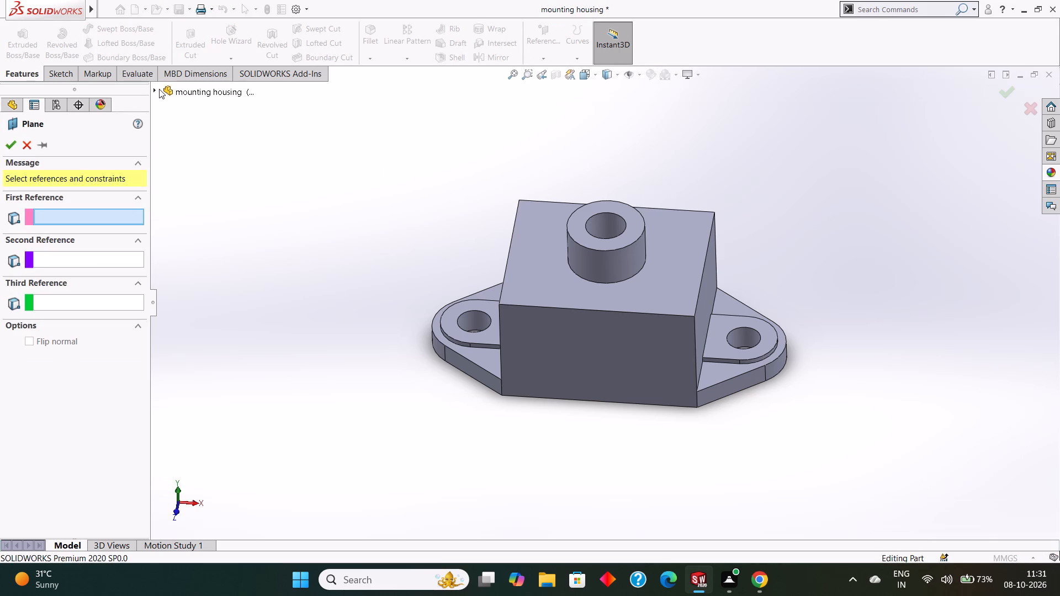
{"action": "left_click", "coordinate": [159, 88]}
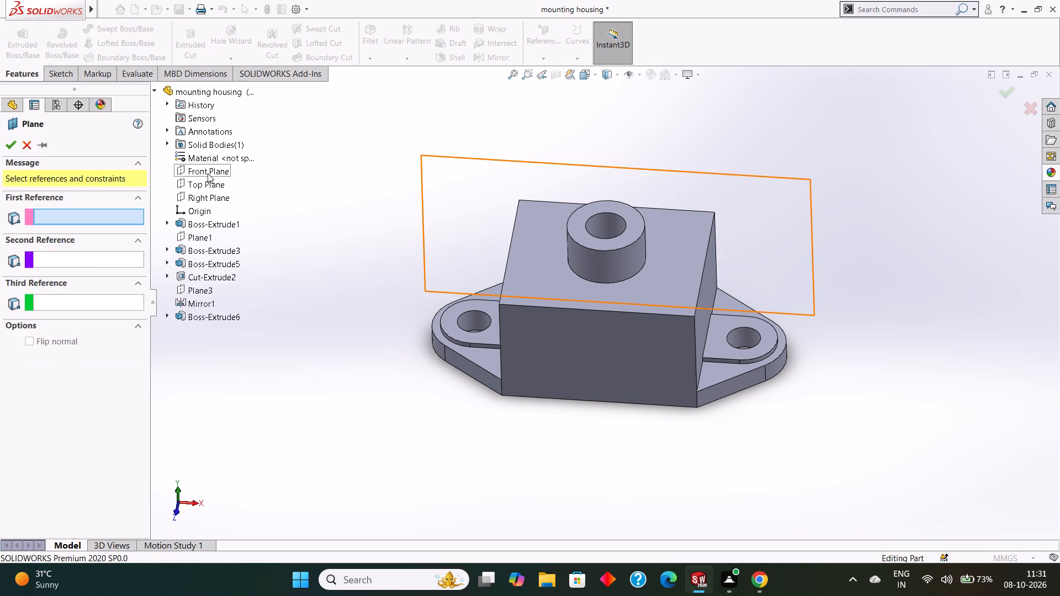
{"action": "left_click", "coordinate": [208, 173]}
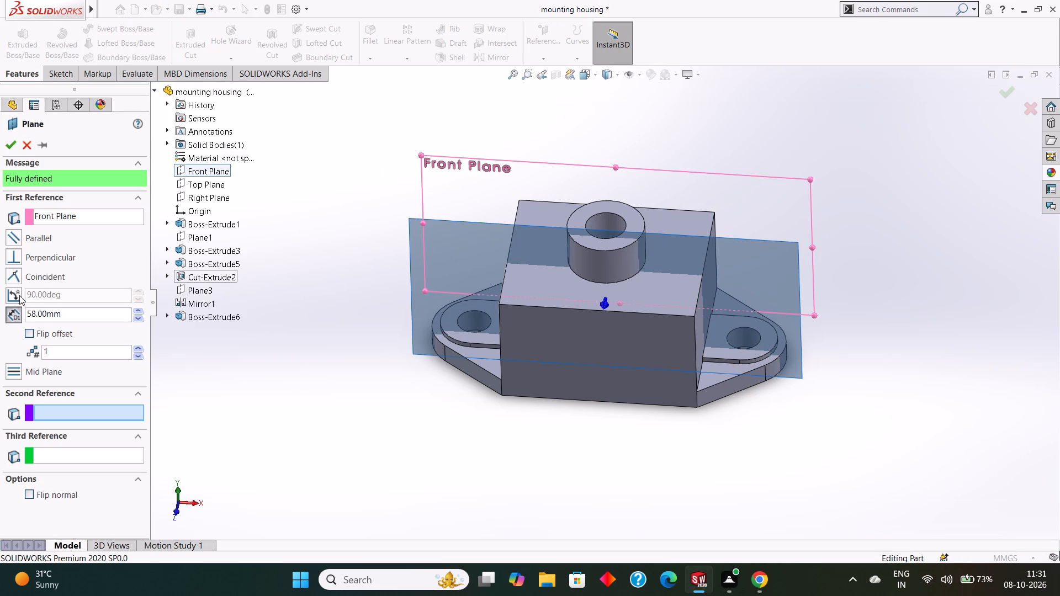
{"action": "middle_click_drag", "start_coordinate": [839, 301], "coordinate": [762, 359]}
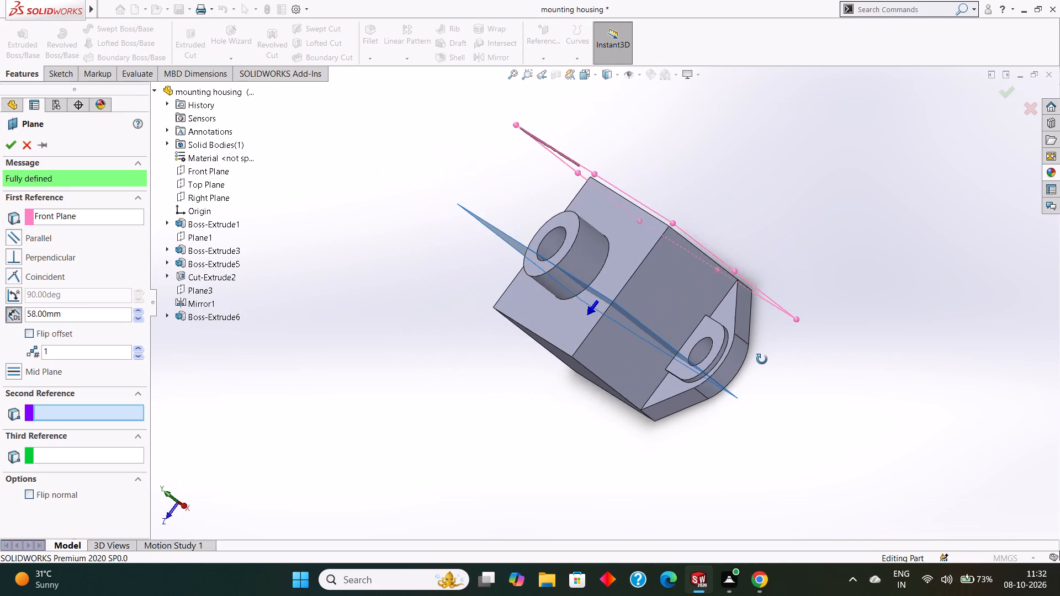
{"action": "middle_click_drag", "start_coordinate": [762, 359], "coordinate": [789, 360]}
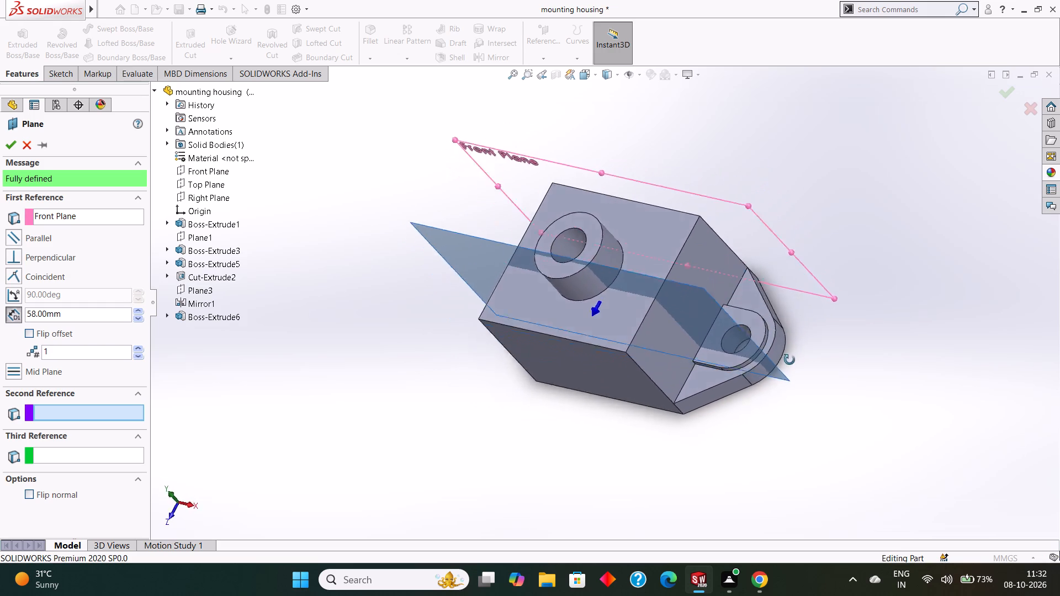
{"action": "middle_click_drag", "start_coordinate": [789, 360], "coordinate": [871, 270]}
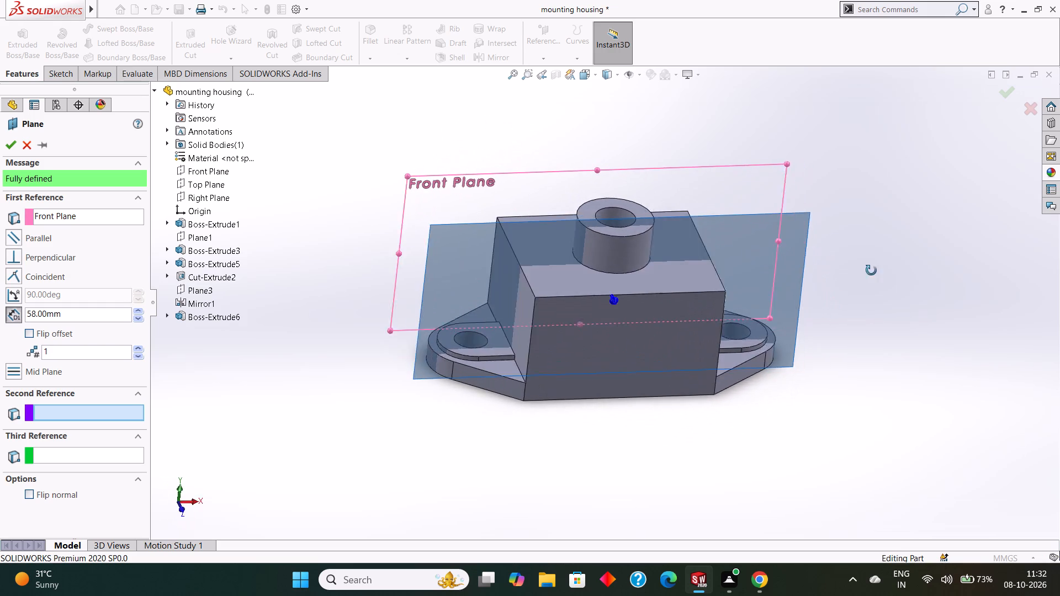
{"action": "middle_click_drag", "start_coordinate": [871, 270], "coordinate": [862, 270]}
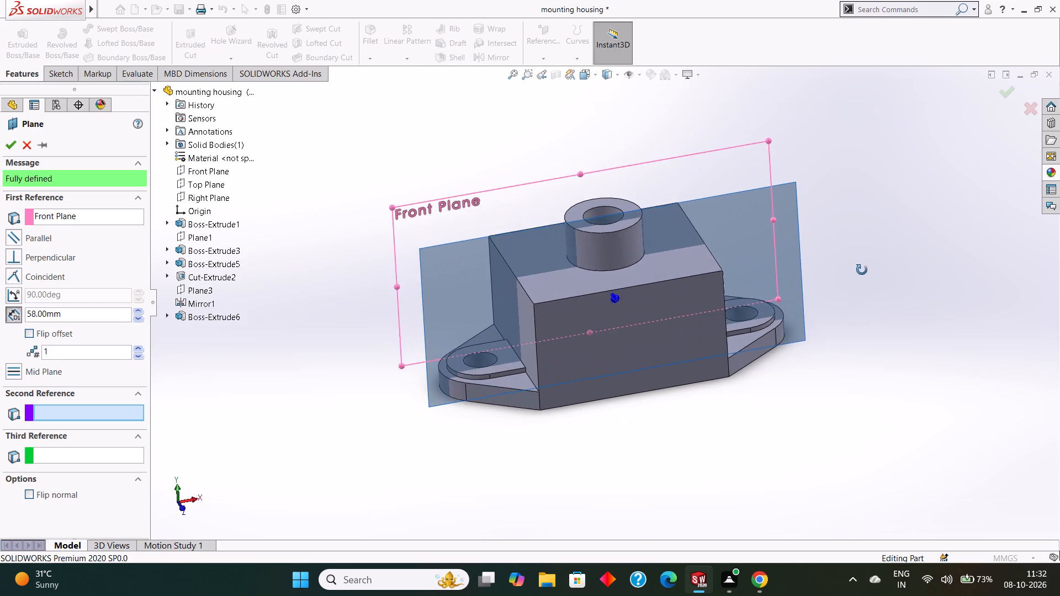
{"action": "middle_click_drag", "start_coordinate": [862, 270], "coordinate": [853, 322]}
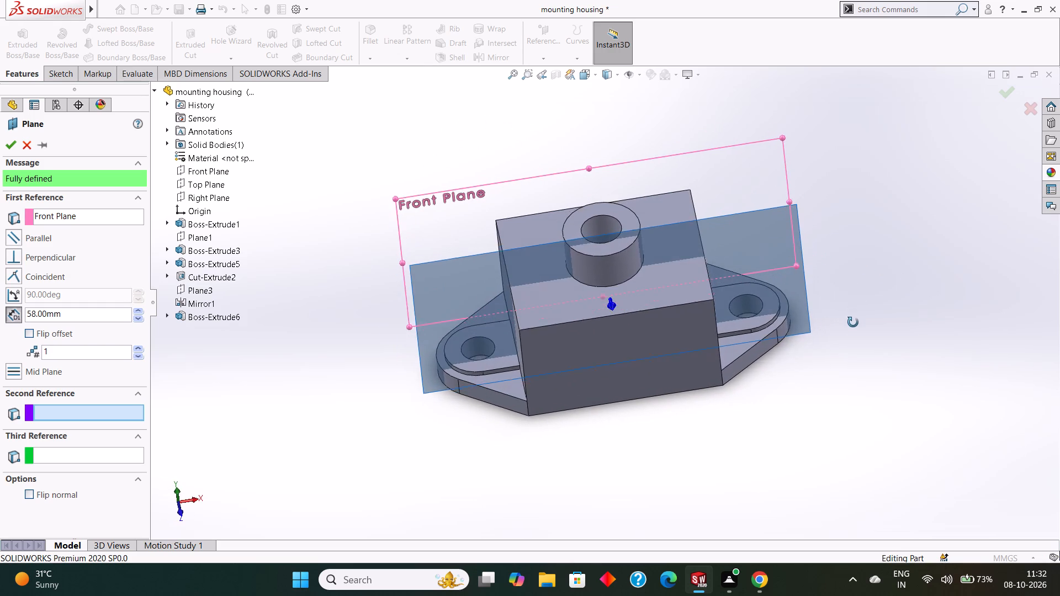
{"action": "middle_click_drag", "start_coordinate": [853, 322], "coordinate": [837, 375]}
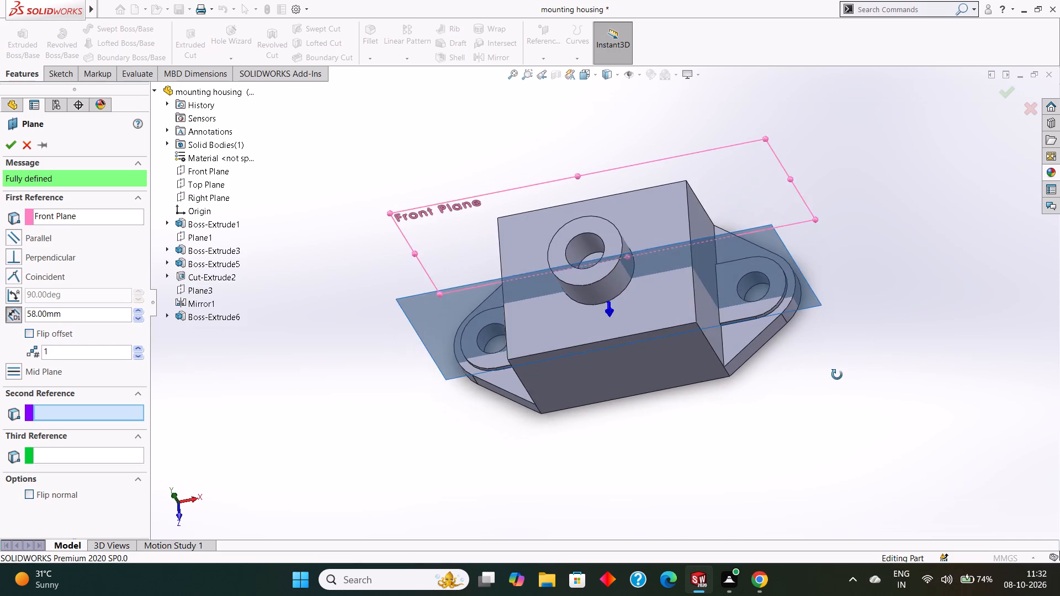
{"action": "middle_click_drag", "start_coordinate": [837, 375], "coordinate": [776, 359]}
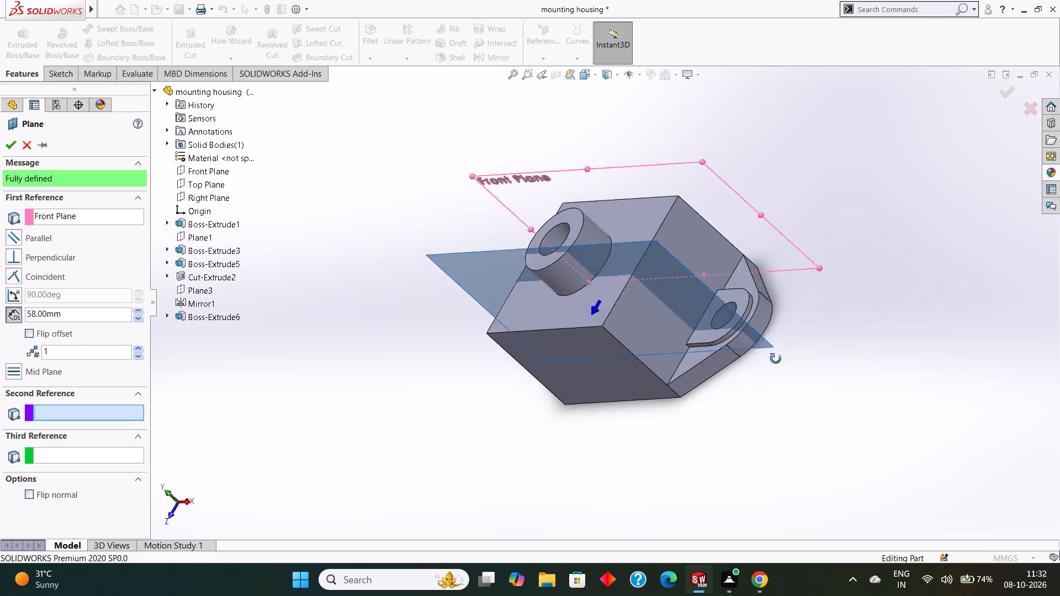
{"action": "middle_click_drag", "start_coordinate": [776, 359], "coordinate": [854, 423]}
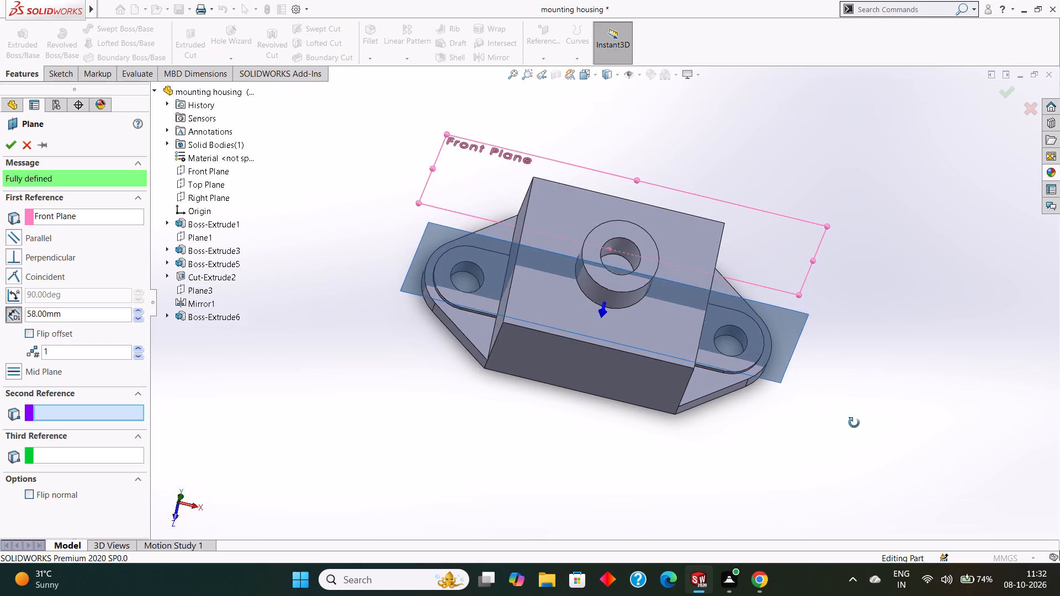
{"action": "middle_click_drag", "start_coordinate": [854, 423], "coordinate": [884, 357]}
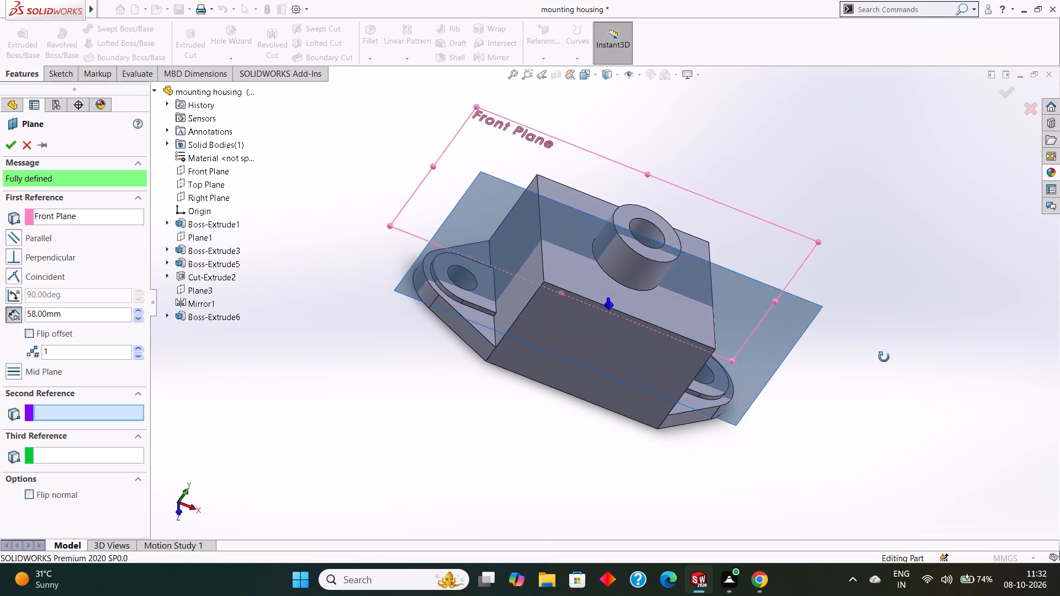
{"action": "middle_click_drag", "start_coordinate": [884, 357], "coordinate": [804, 321]}
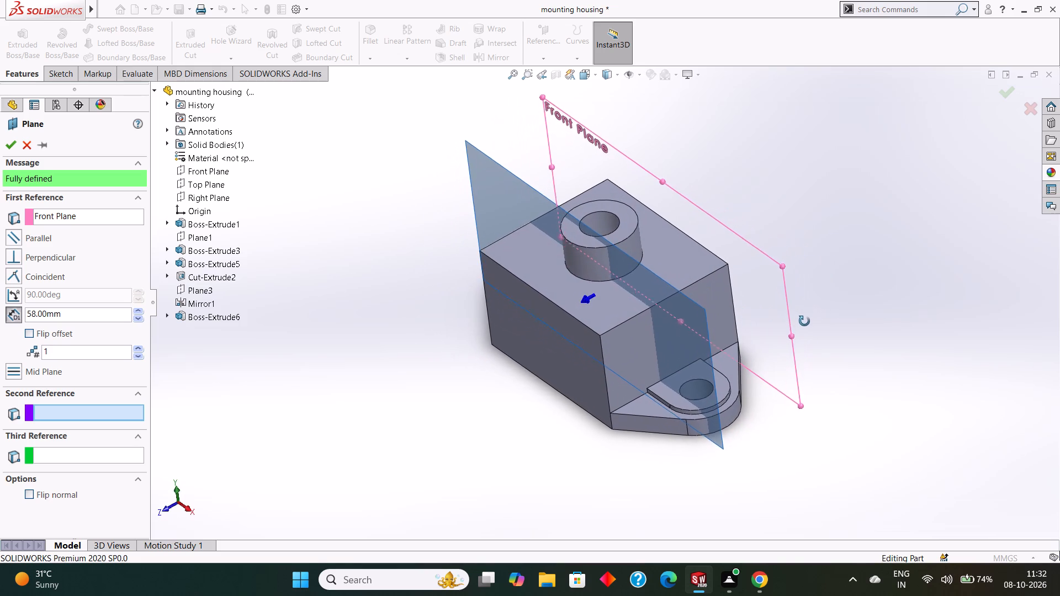
{"action": "middle_click_drag", "start_coordinate": [804, 321], "coordinate": [786, 338]}
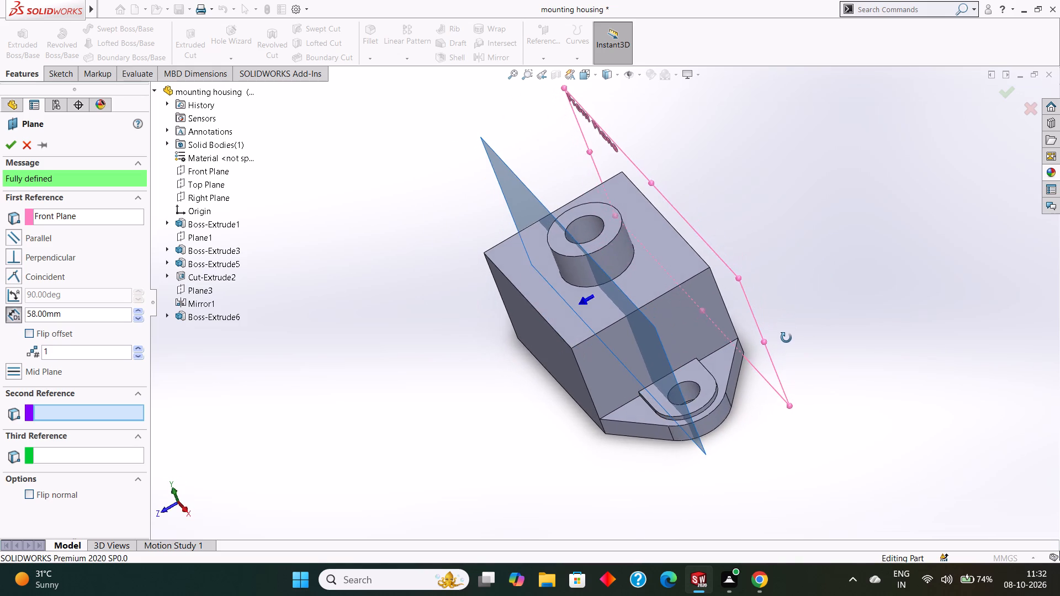
{"action": "middle_click_drag", "start_coordinate": [786, 338], "coordinate": [793, 361]}
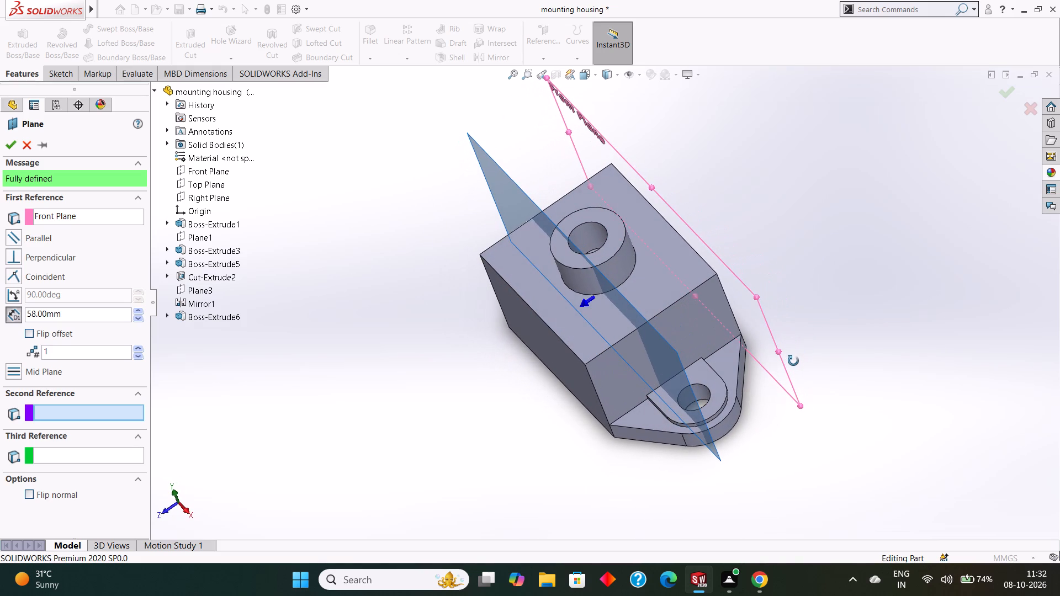
{"action": "middle_click_drag", "start_coordinate": [793, 361], "coordinate": [792, 355]}
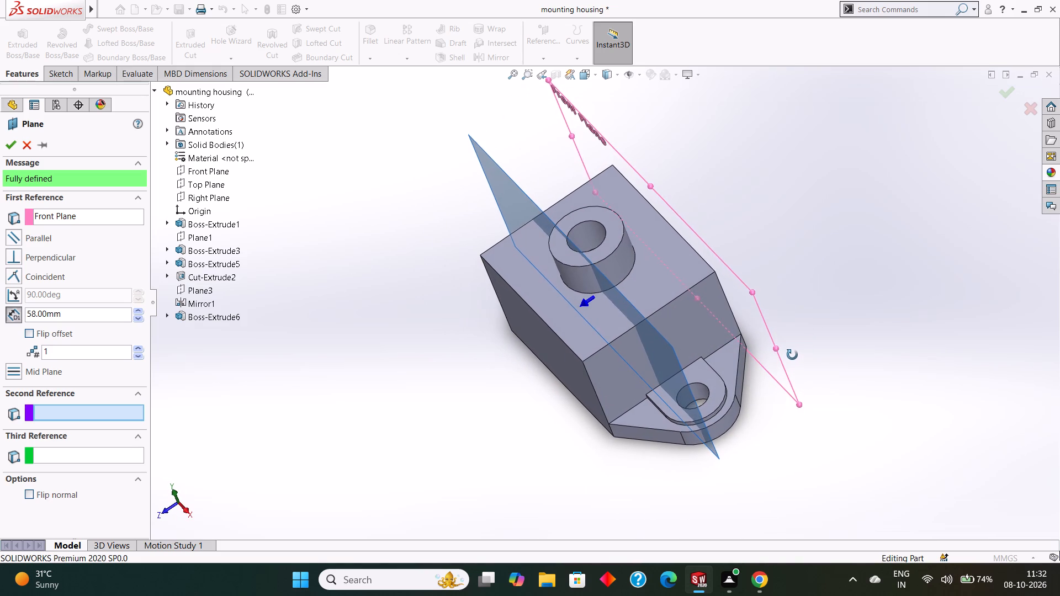
{"action": "middle_click_drag", "start_coordinate": [792, 355], "coordinate": [804, 364]}
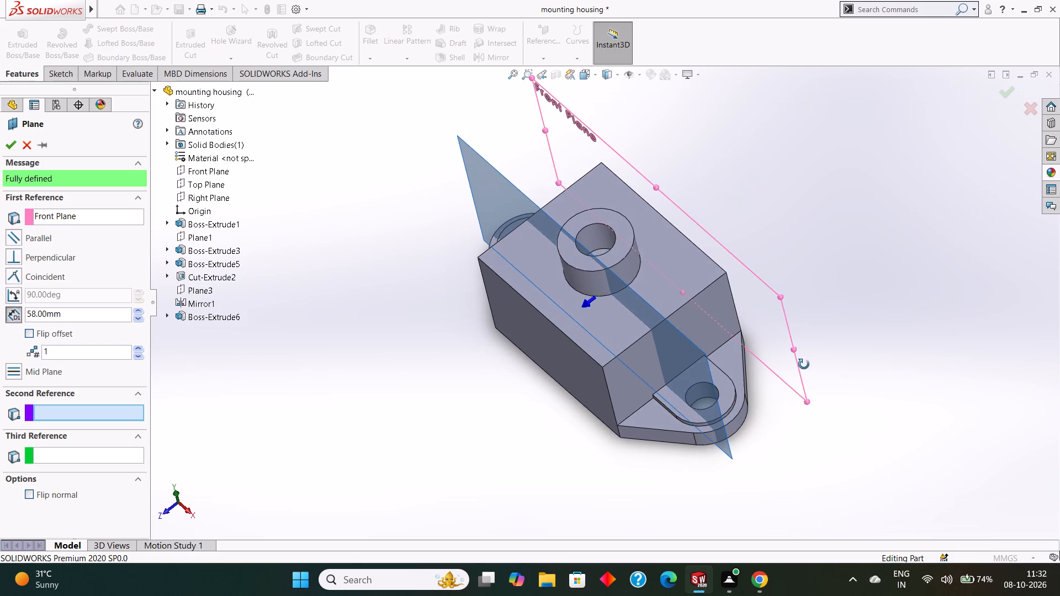
{"action": "middle_click_drag", "start_coordinate": [804, 364], "coordinate": [809, 358]}
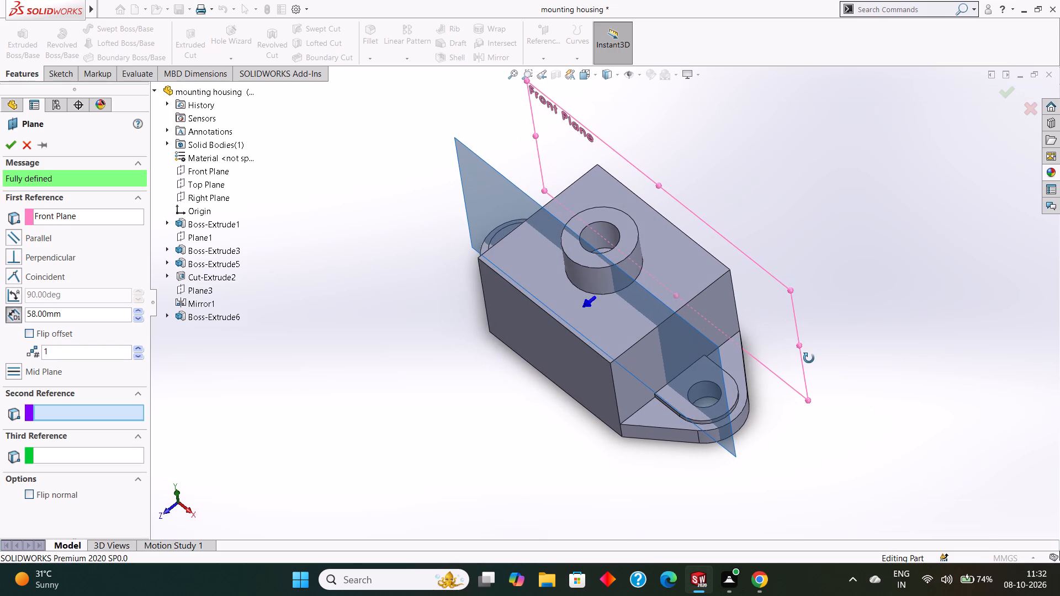
{"action": "middle_click_drag", "start_coordinate": [809, 358], "coordinate": [808, 363]}
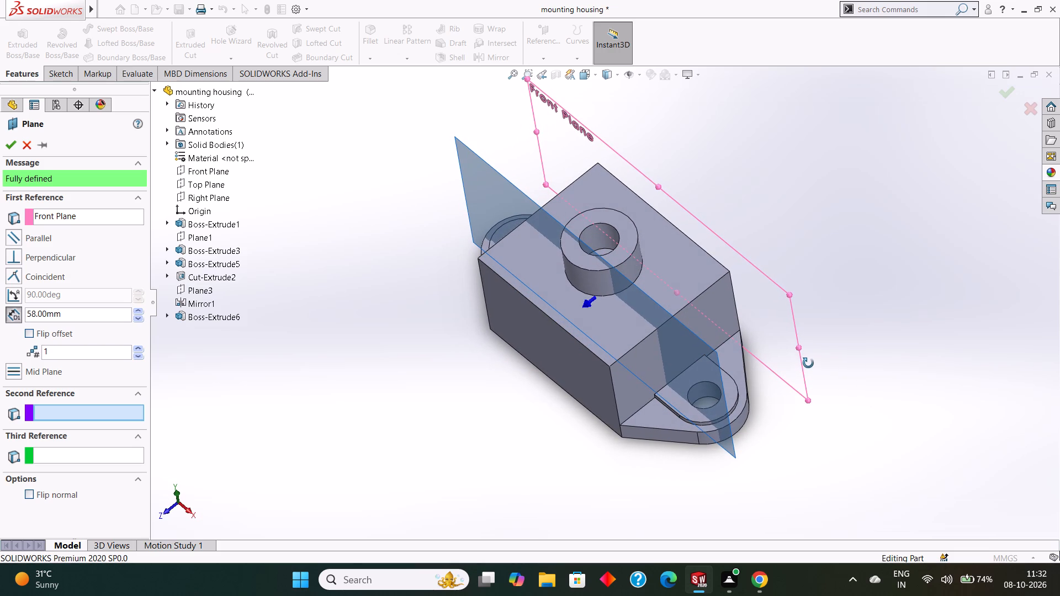
{"action": "middle_click_drag", "start_coordinate": [808, 363], "coordinate": [811, 364]}
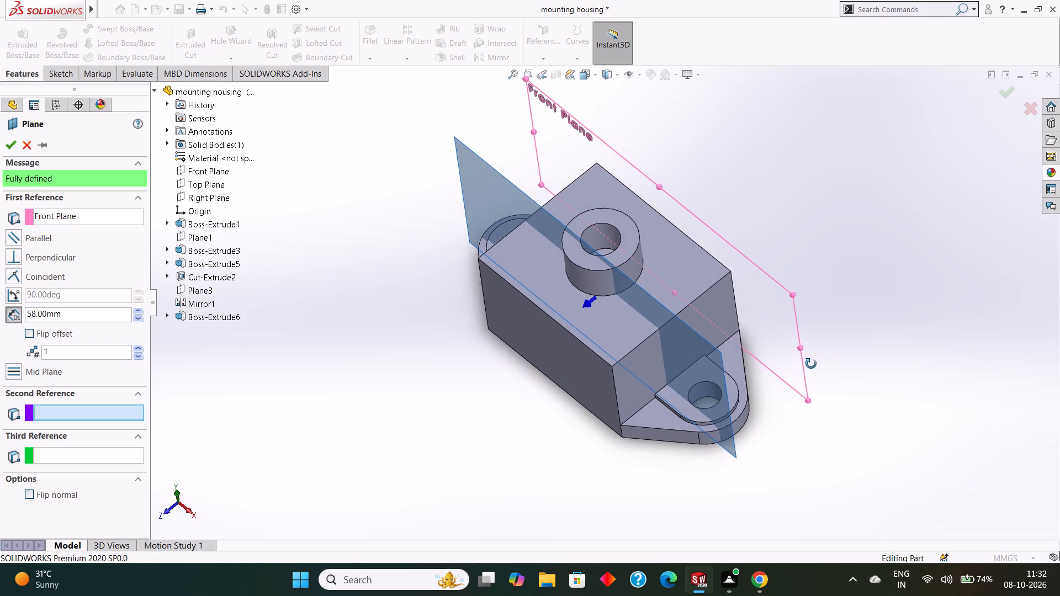
{"action": "middle_click_drag", "start_coordinate": [811, 364], "coordinate": [821, 360]}
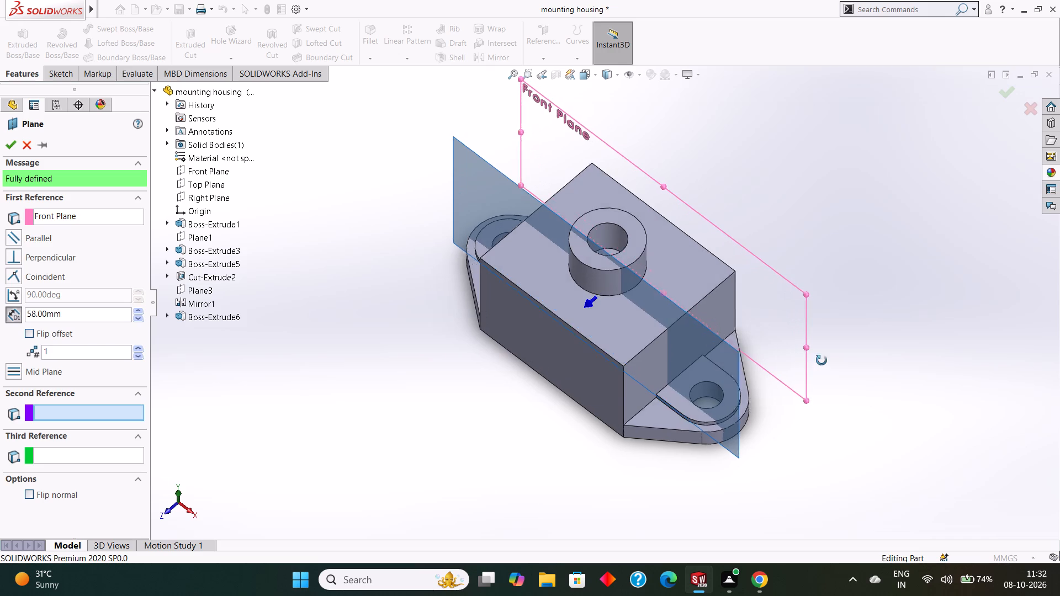
{"action": "middle_click_drag", "start_coordinate": [821, 360], "coordinate": [832, 352]}
{"action": "left_click", "coordinate": [69, 316]}
{"action": "left_click_drag", "start_coordinate": [80, 313], "coordinate": [79, 314]}
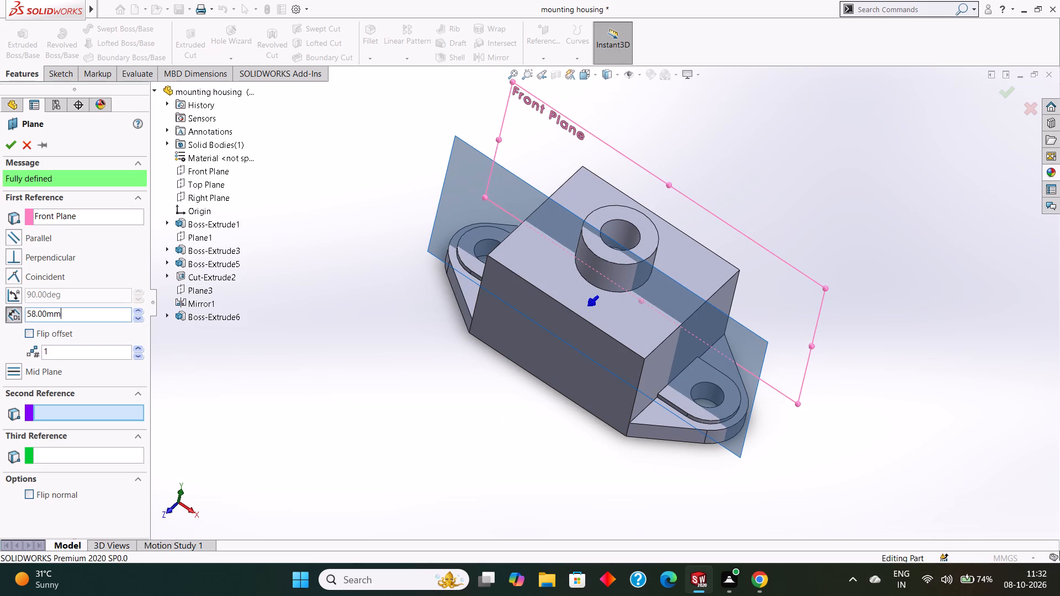
{"action": "left_click_drag", "start_coordinate": [79, 314], "coordinate": [22, 306]}
{"action": "type", "text": "47.5"}
{"action": "key", "text": "Return"}
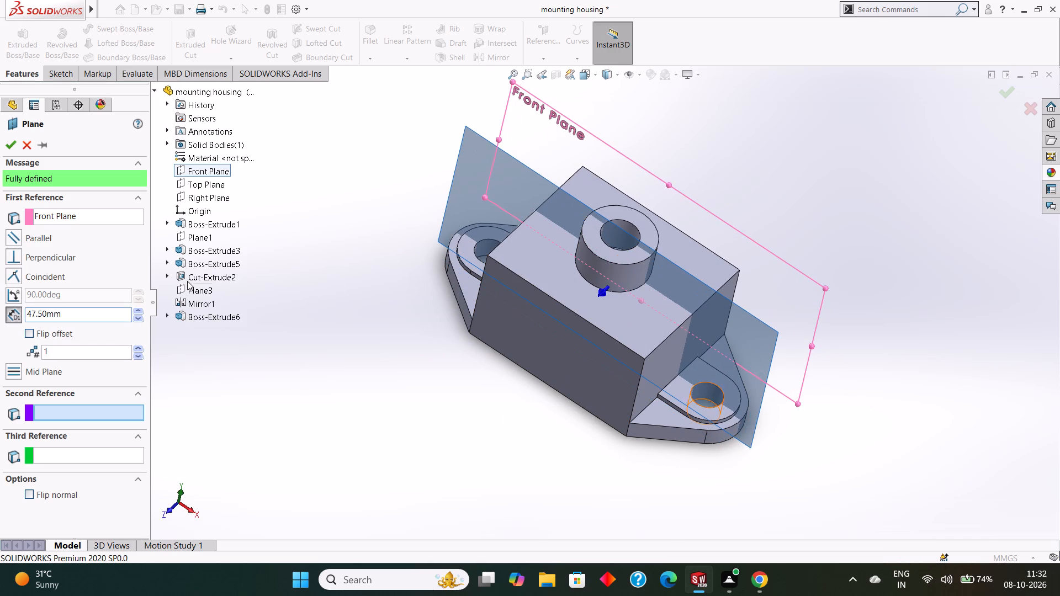
{"action": "middle_click_drag", "start_coordinate": [814, 167], "coordinate": [778, 242]}
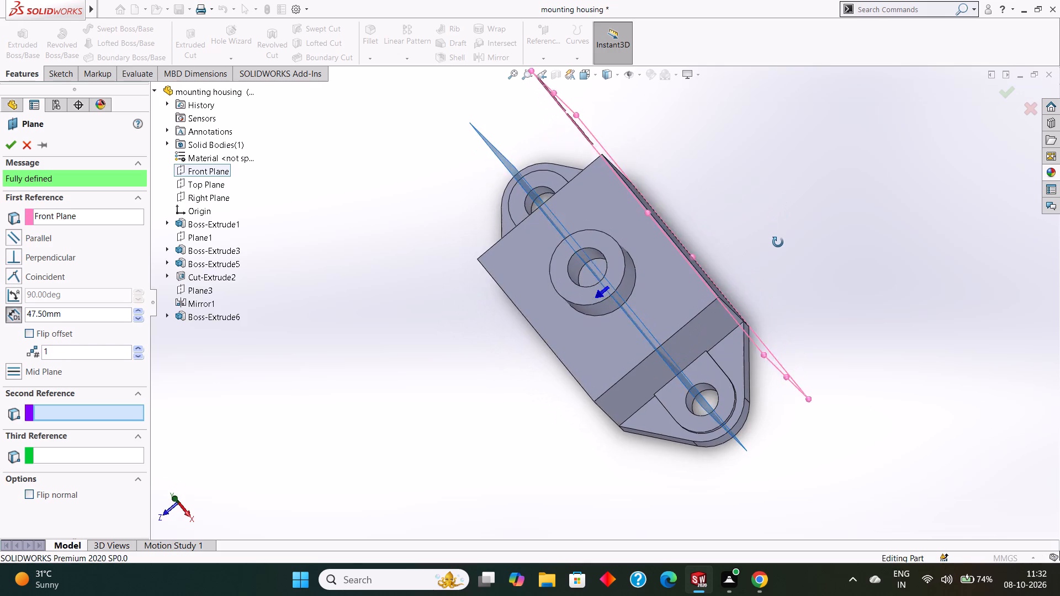
{"action": "middle_click_drag", "start_coordinate": [778, 242], "coordinate": [792, 252]}
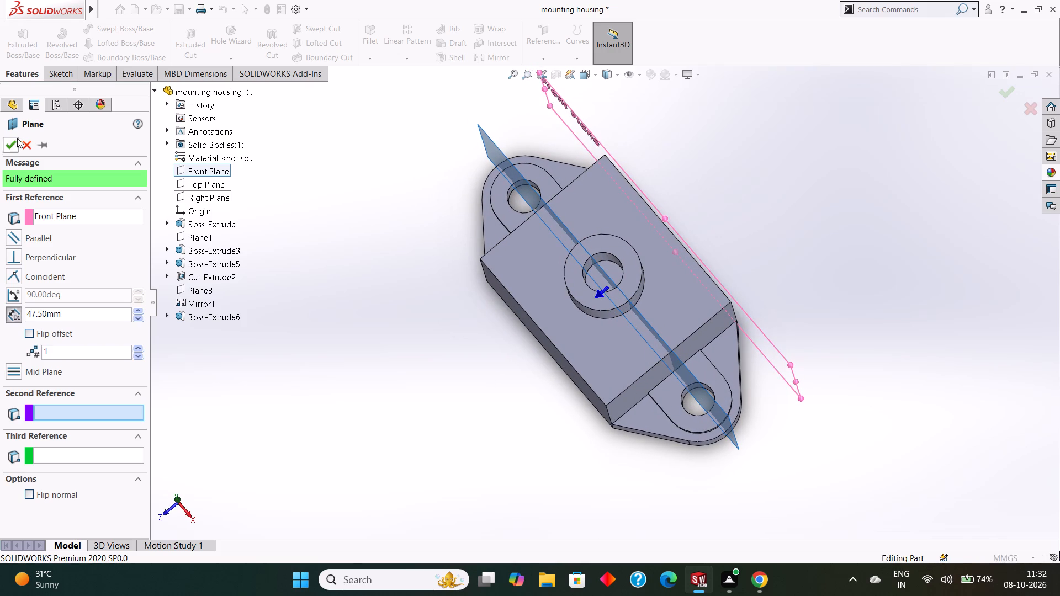
{"action": "left_click", "coordinate": [3, 145]}
{"action": "left_click", "coordinate": [258, 250]}
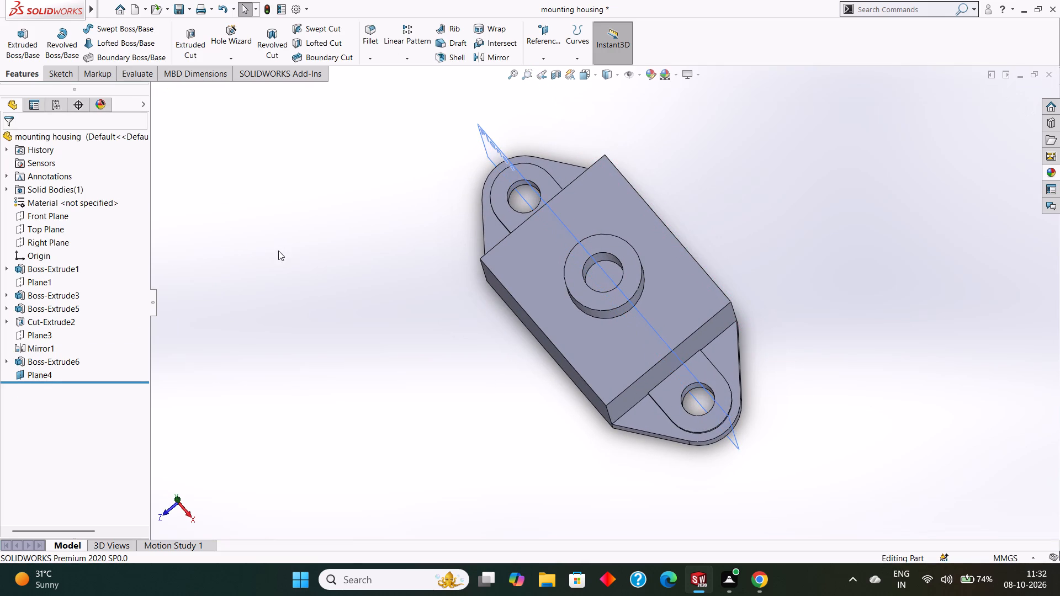
On the new offset plane, sketch a sloped line about 43 mm long from the boss's top edge to the block's top corner on the +X side.
{"action": "middle_click_drag", "start_coordinate": [288, 247], "coordinate": [294, 162]}
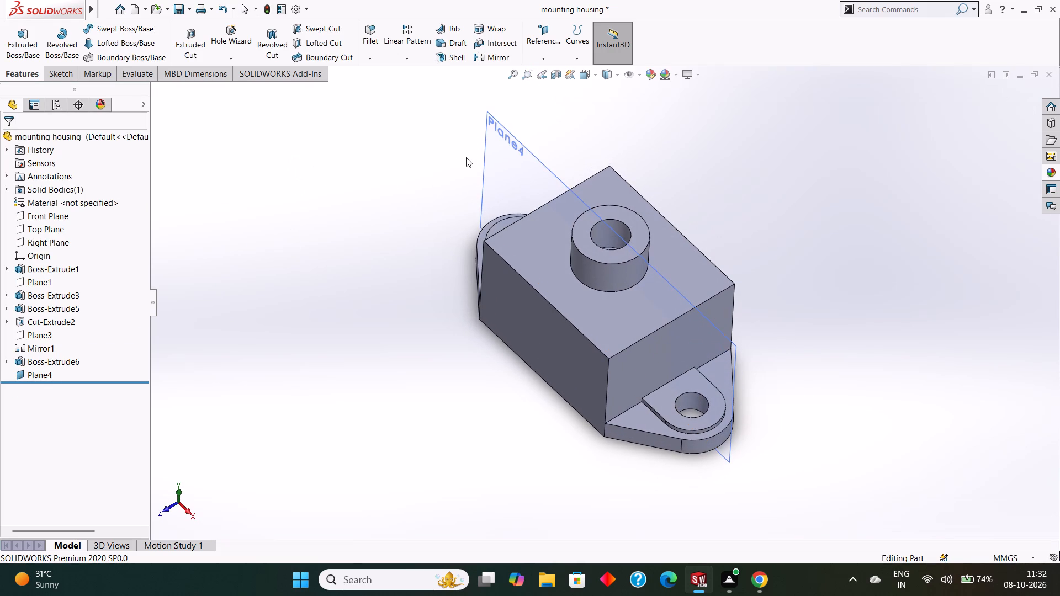
{"action": "left_click", "coordinate": [497, 153]}
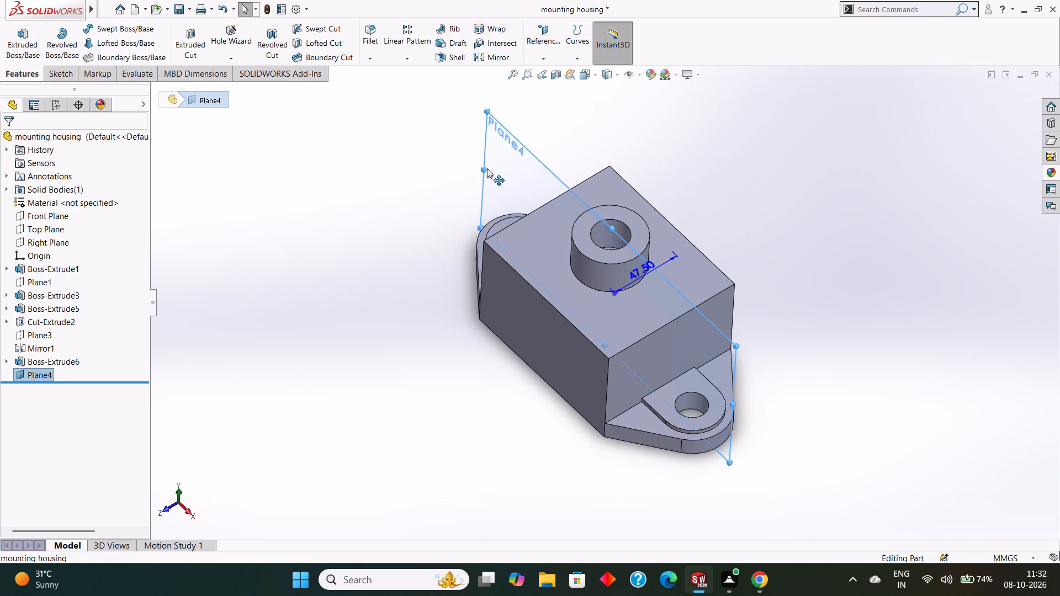
{"action": "key", "text": "ctrl+8"}
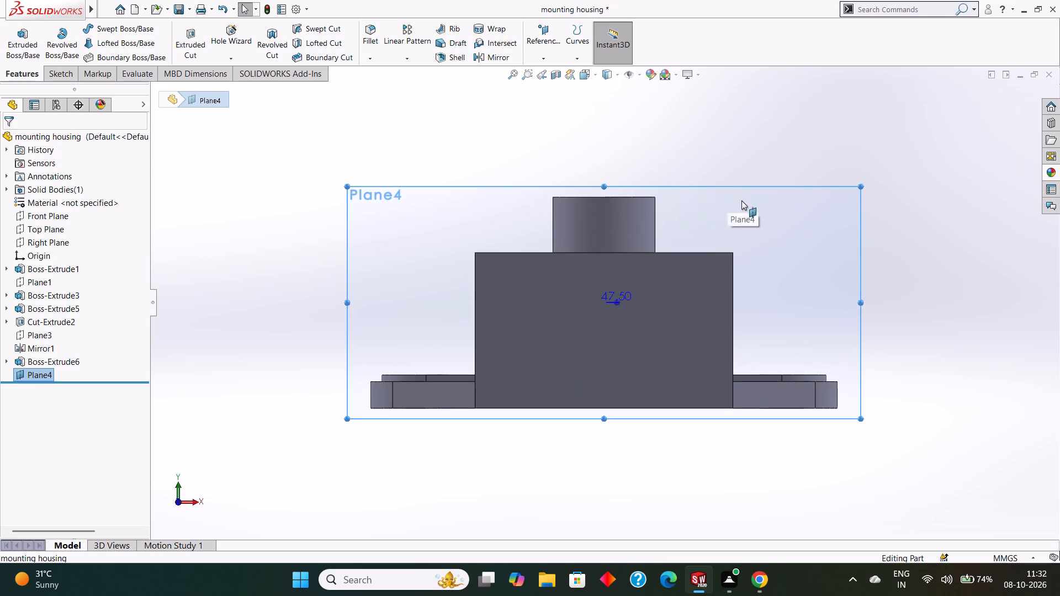
{"action": "right_click", "coordinate": [741, 200]}
{"action": "left_click", "coordinate": [766, 182]}
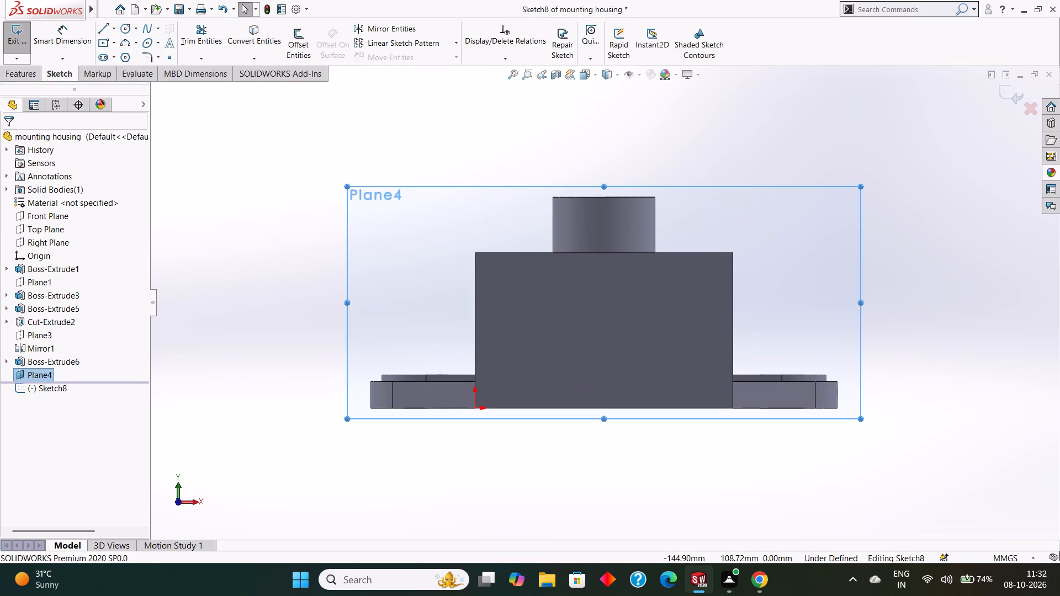
{"action": "left_click", "coordinate": [99, 30]}
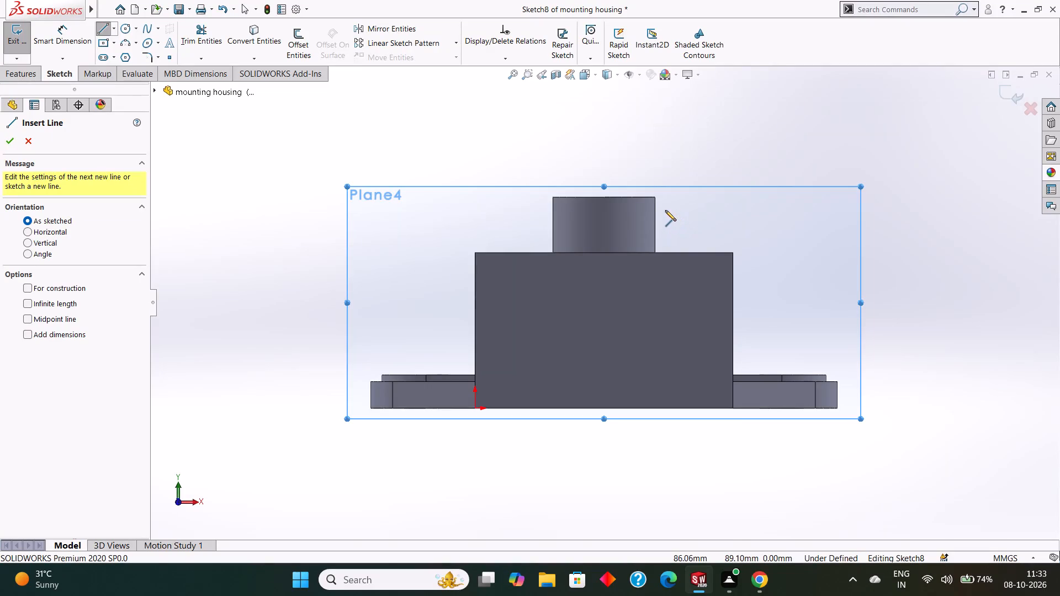
{"action": "left_click", "coordinate": [654, 198]}
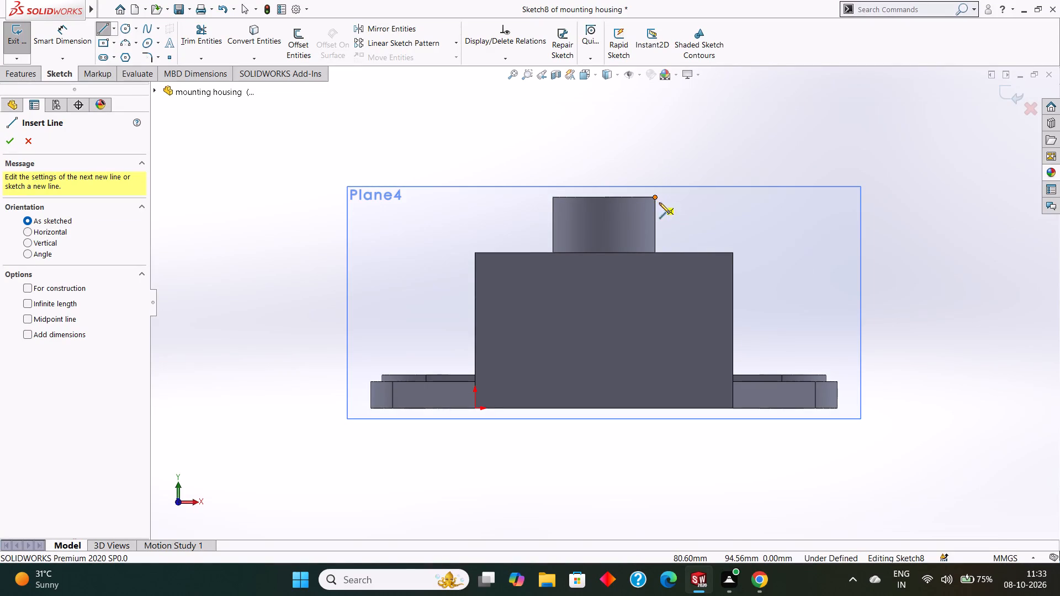
{"action": "left_click", "coordinate": [732, 253]}
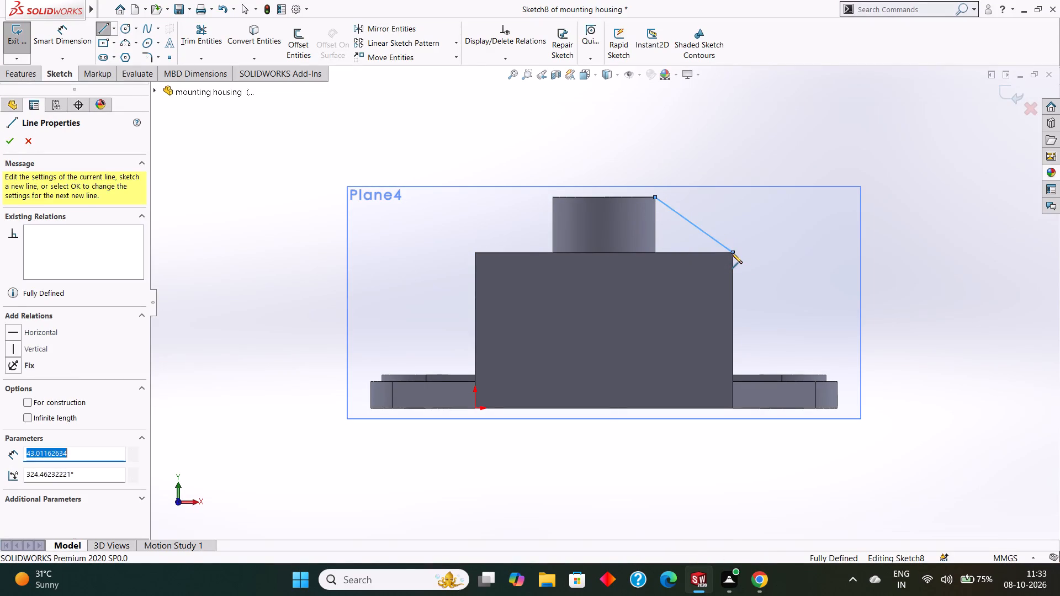
{"action": "key", "text": "Escape"}
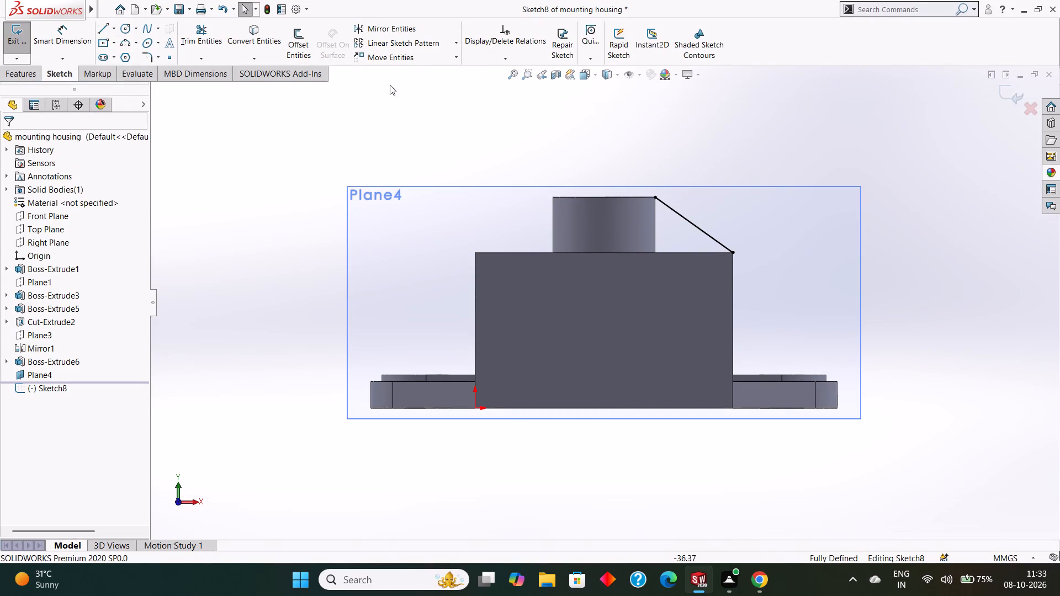
{"action": "left_click", "coordinate": [17, 70]}
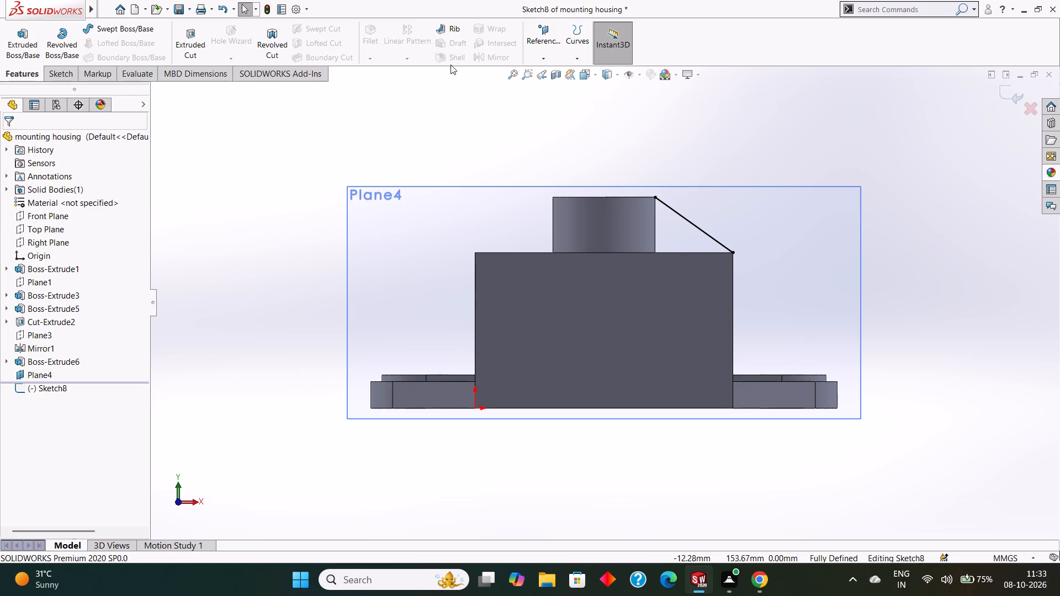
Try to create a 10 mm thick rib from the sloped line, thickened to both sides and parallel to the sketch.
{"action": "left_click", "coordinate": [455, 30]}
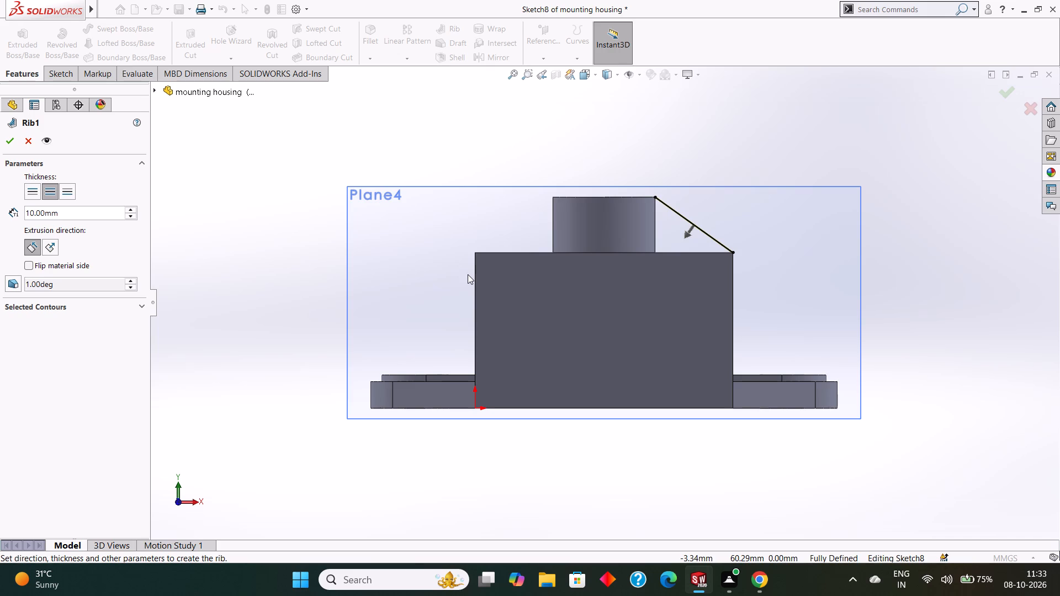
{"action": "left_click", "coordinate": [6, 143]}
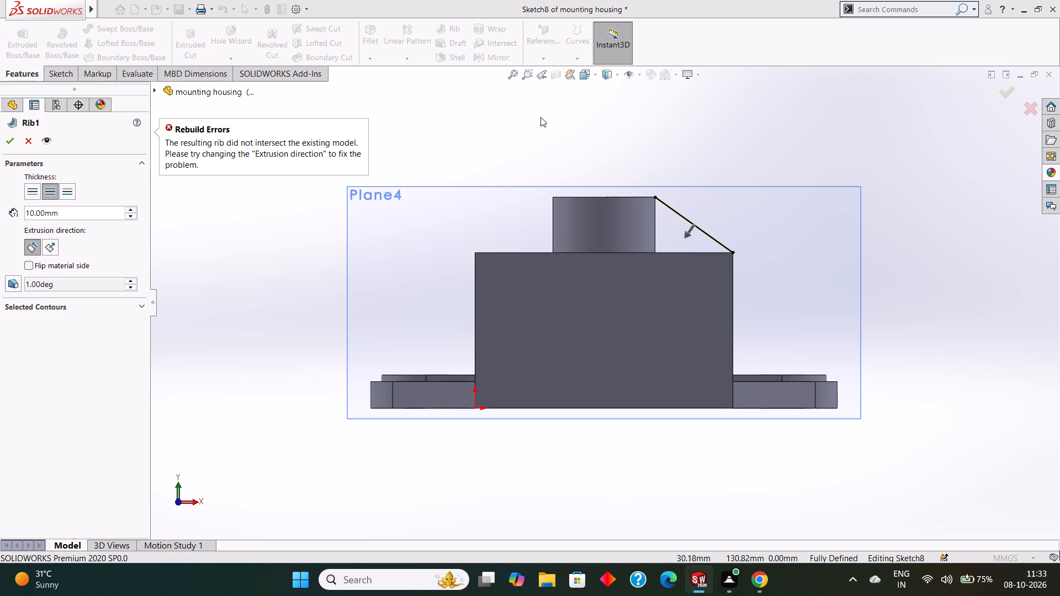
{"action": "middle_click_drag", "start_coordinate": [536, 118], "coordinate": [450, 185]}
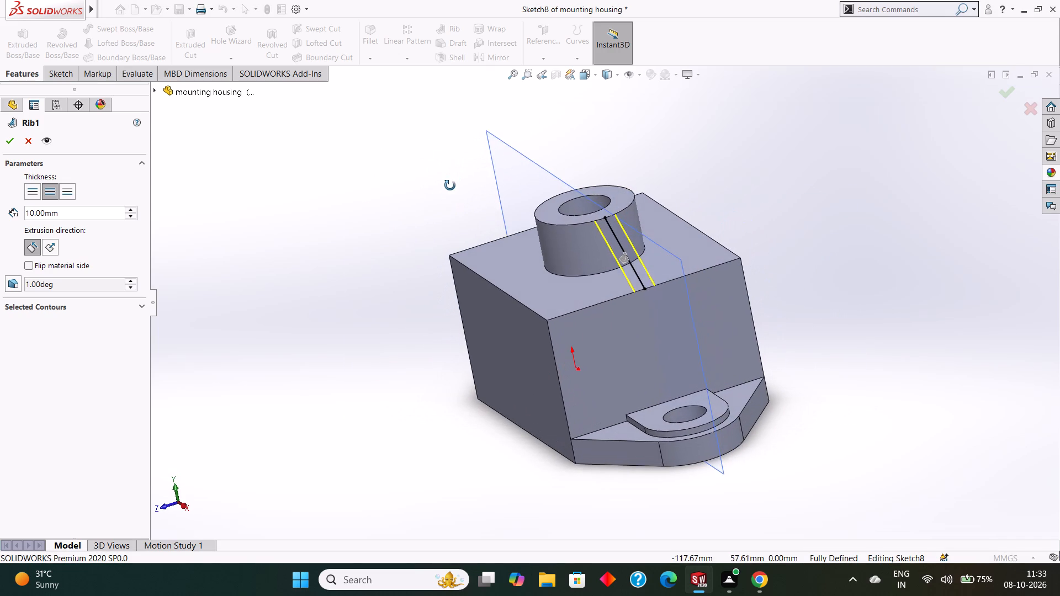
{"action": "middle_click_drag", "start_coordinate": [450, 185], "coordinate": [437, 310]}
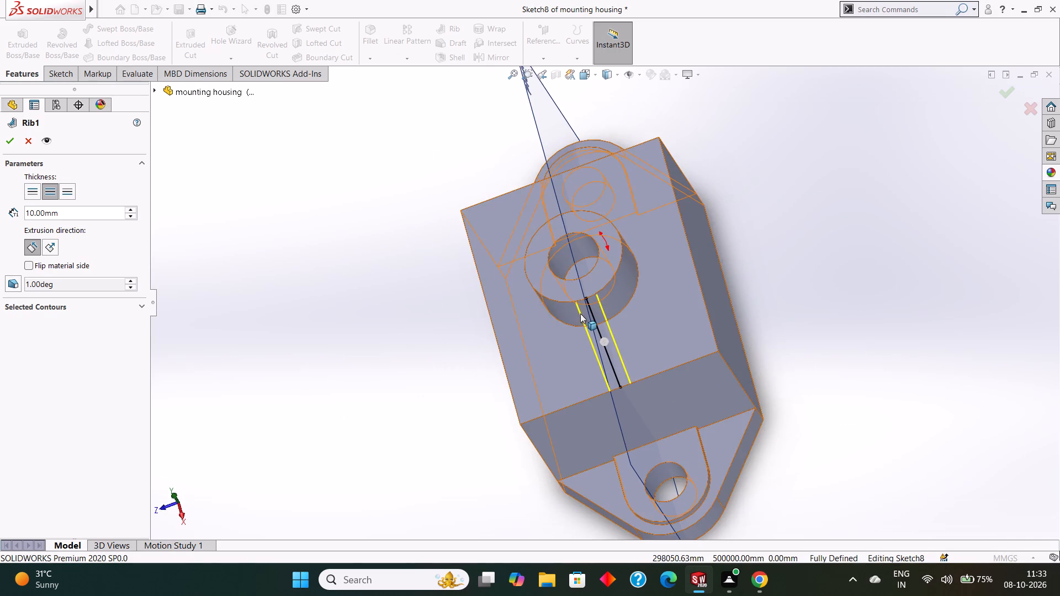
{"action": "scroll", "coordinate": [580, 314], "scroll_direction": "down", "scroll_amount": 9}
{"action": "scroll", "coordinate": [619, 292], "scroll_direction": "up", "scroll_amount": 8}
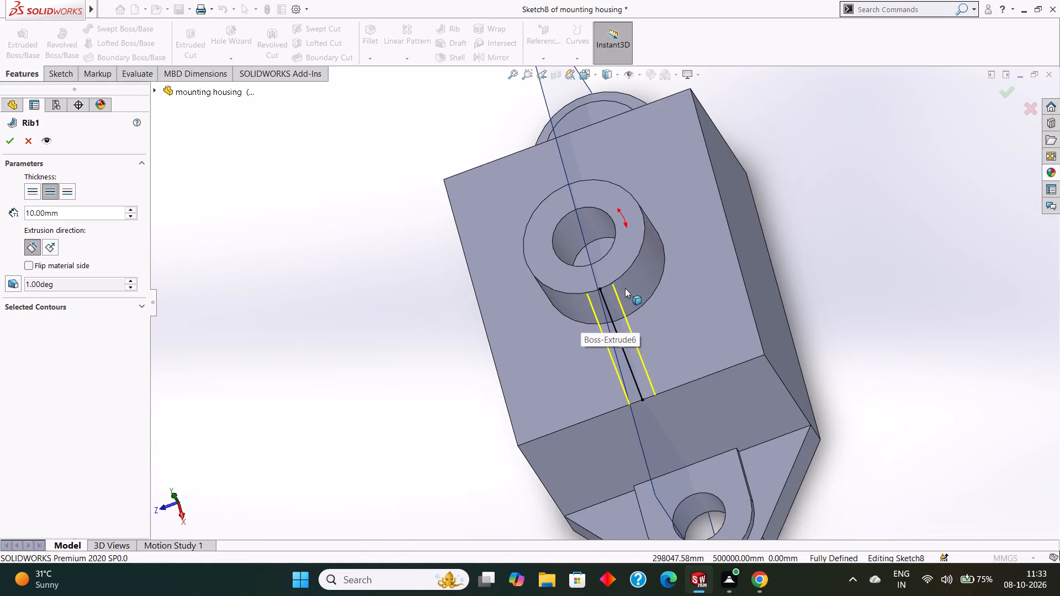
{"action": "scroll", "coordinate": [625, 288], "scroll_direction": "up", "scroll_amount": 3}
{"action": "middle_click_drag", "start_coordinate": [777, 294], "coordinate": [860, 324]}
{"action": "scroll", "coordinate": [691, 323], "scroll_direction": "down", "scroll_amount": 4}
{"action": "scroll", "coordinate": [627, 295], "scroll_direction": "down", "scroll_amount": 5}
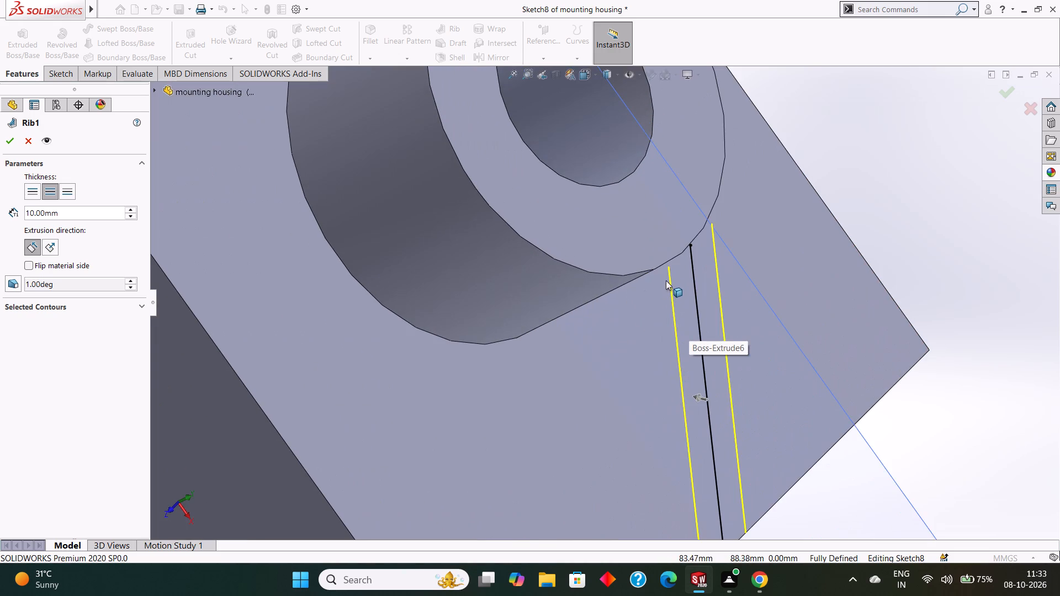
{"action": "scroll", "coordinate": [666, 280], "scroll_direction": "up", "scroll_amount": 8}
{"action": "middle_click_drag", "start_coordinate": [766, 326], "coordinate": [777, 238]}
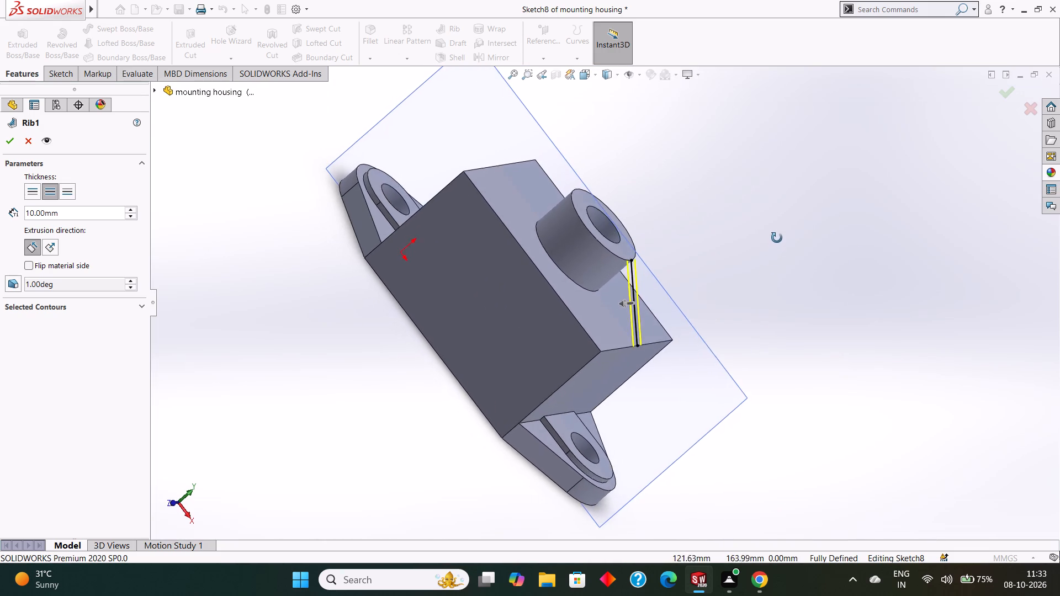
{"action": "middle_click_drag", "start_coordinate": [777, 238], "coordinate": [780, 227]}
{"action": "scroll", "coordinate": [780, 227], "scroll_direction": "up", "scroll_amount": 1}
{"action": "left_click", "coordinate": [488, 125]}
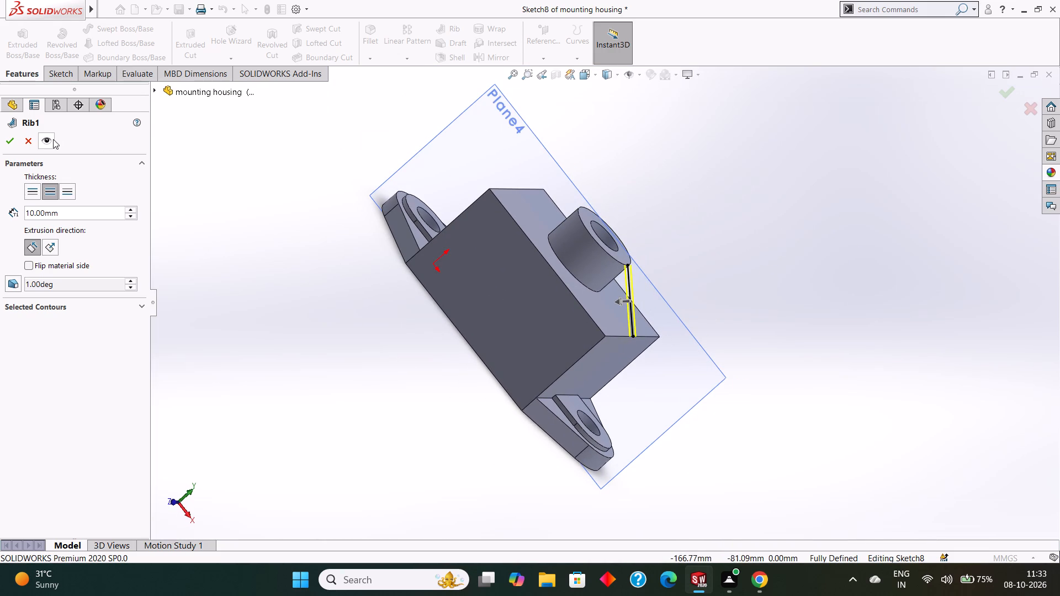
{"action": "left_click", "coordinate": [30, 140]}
Close the sloped line into a triangle with a 25 mm vertical line down the boss's side and a 35 mm horizontal line along the block's top.
{"action": "left_click", "coordinate": [479, 153]}
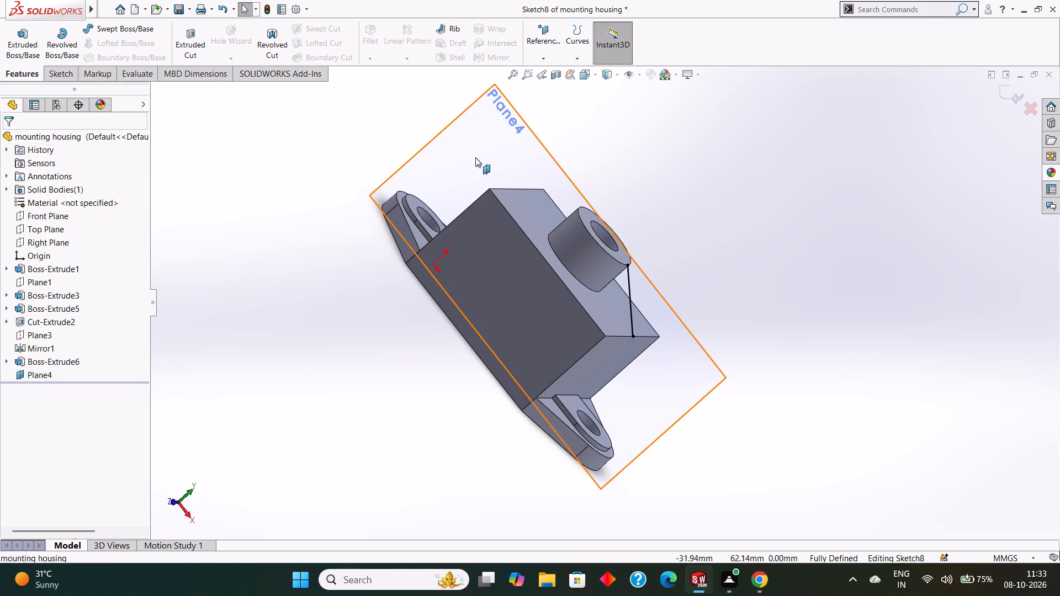
{"action": "key", "text": "ctrl+8"}
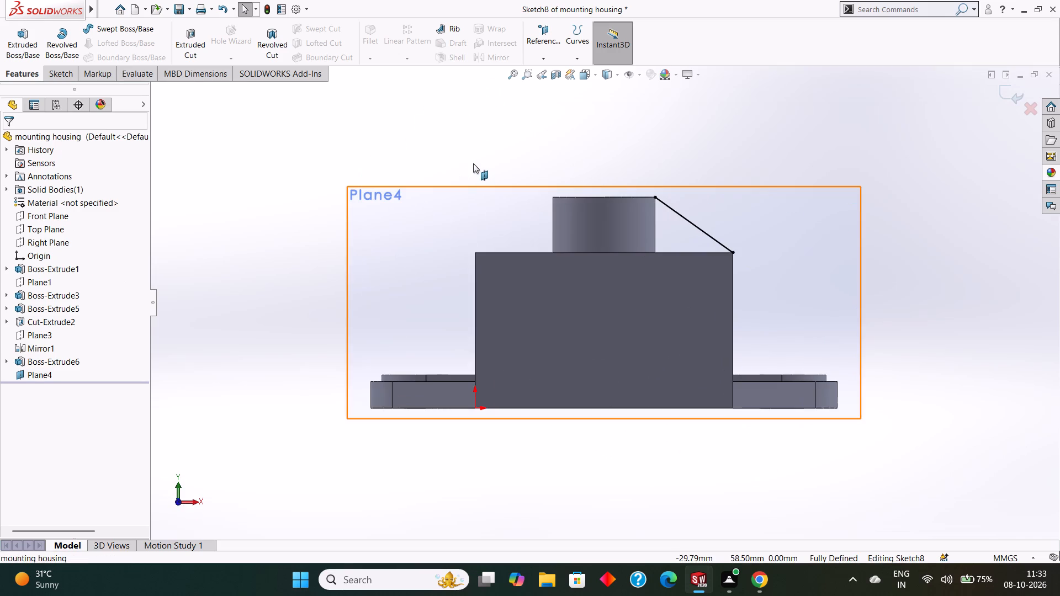
{"action": "right_click", "coordinate": [402, 199]}
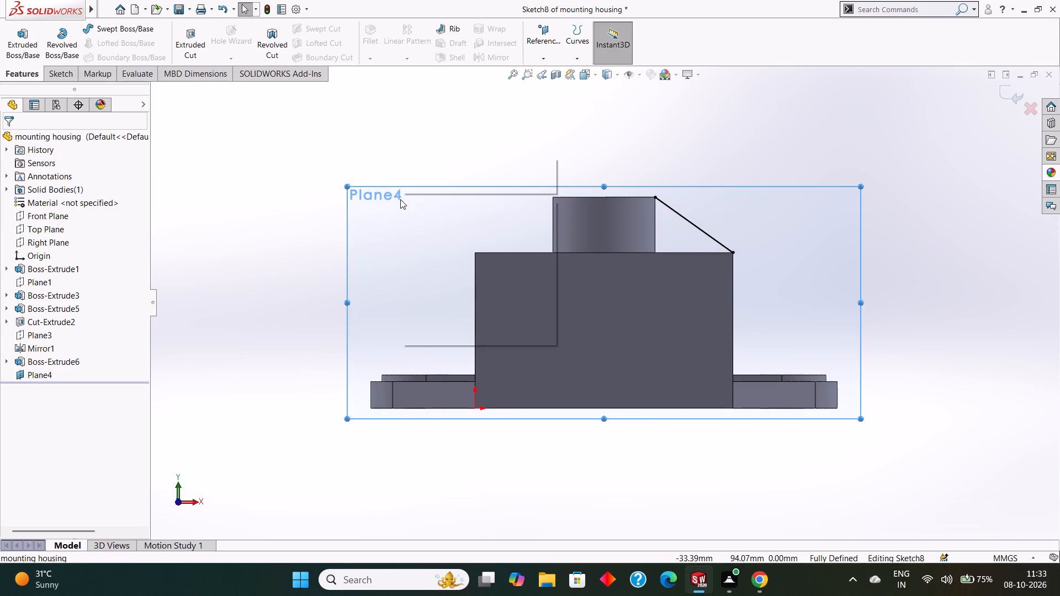
{"action": "left_click", "coordinate": [376, 206]}
{"action": "left_click", "coordinate": [59, 73]}
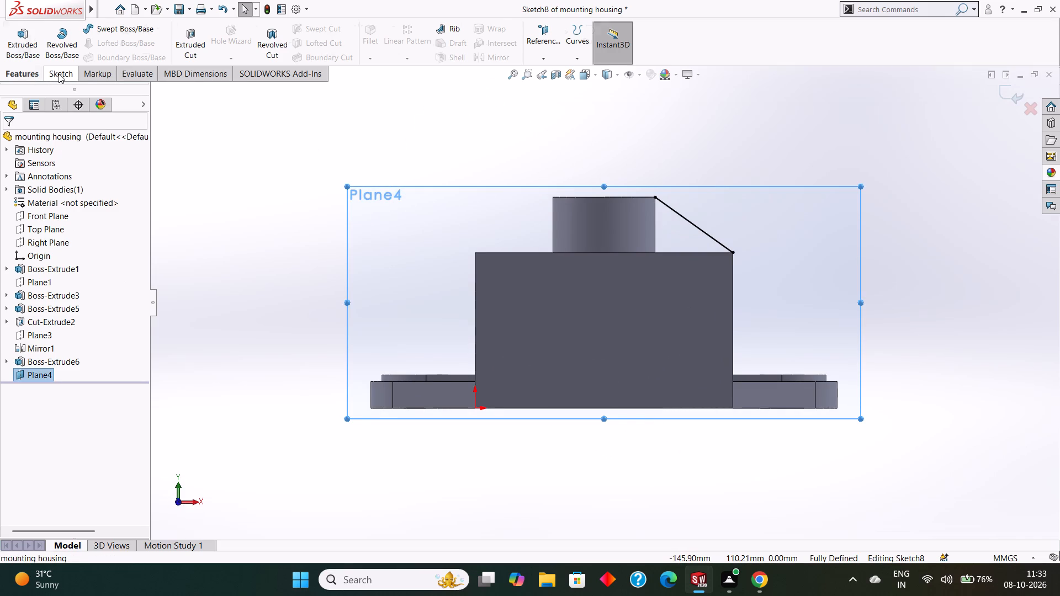
{"action": "left_click", "coordinate": [105, 28]}
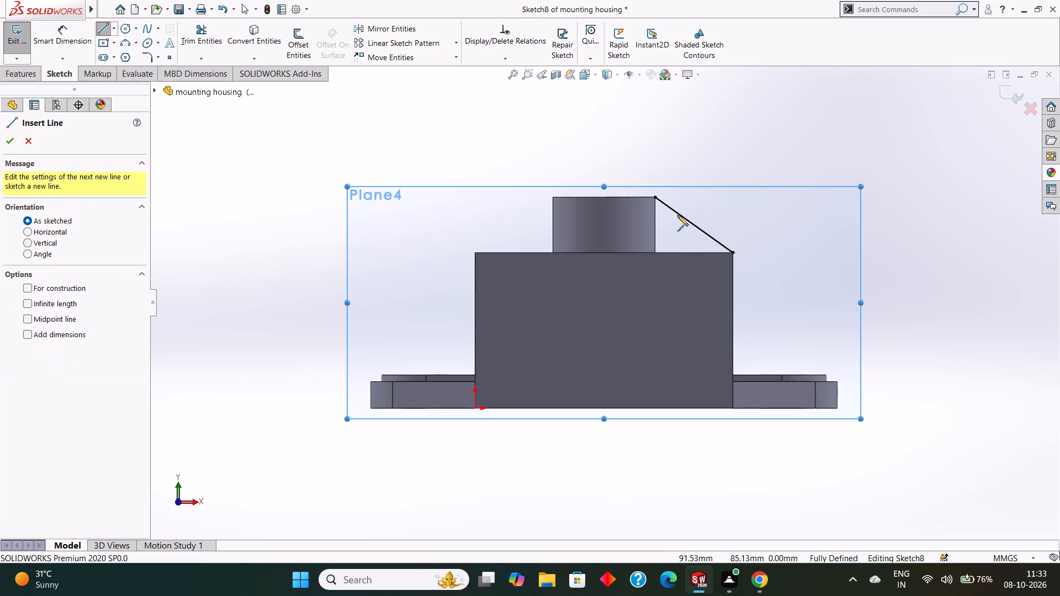
{"action": "left_click", "coordinate": [655, 197]}
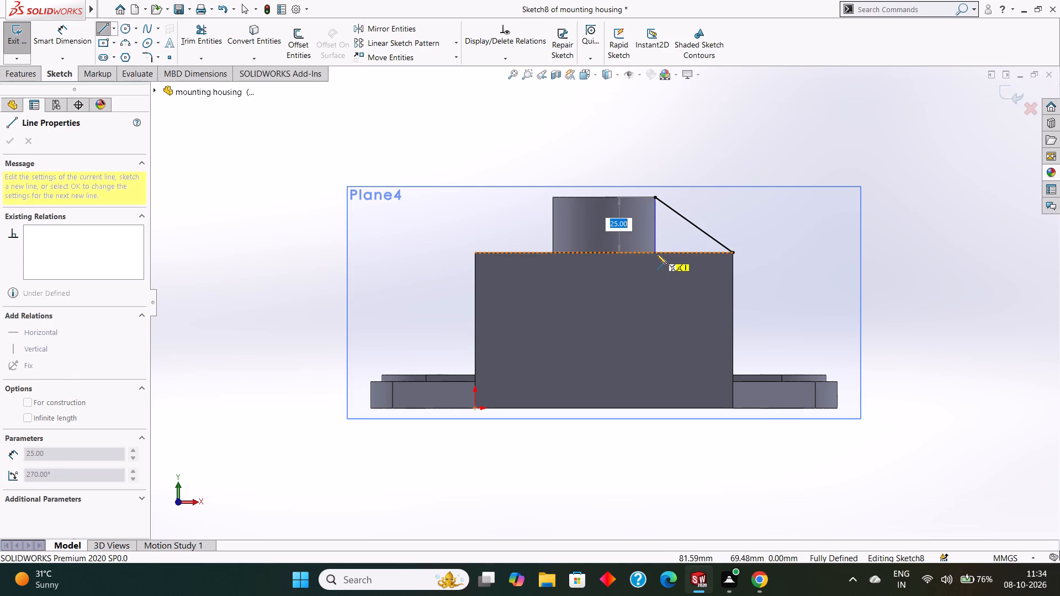
{"action": "left_click", "coordinate": [656, 253]}
{"action": "left_click", "coordinate": [732, 252]}
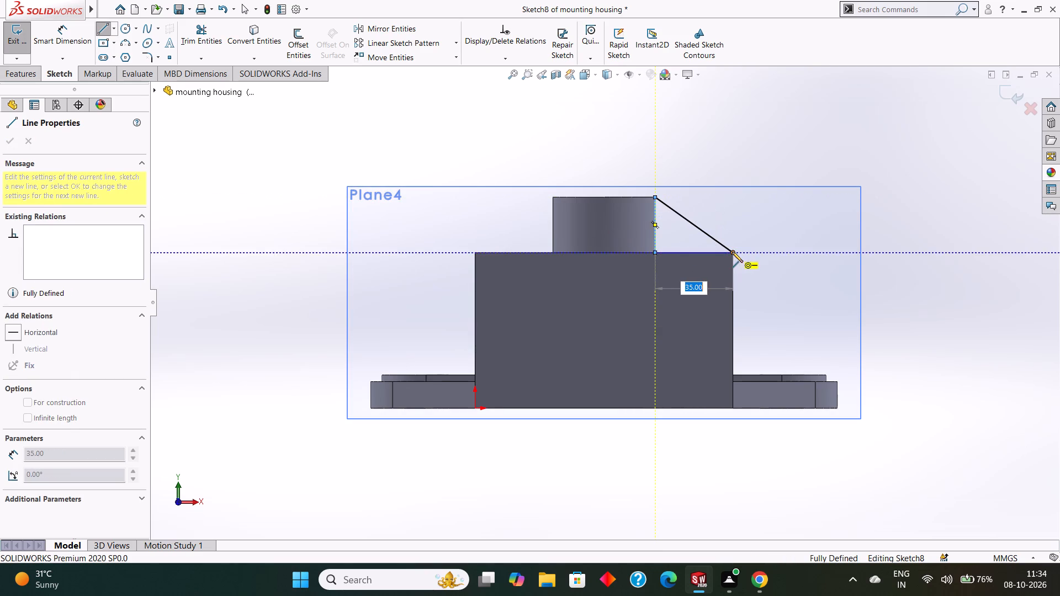
{"action": "key", "text": "Escape"}
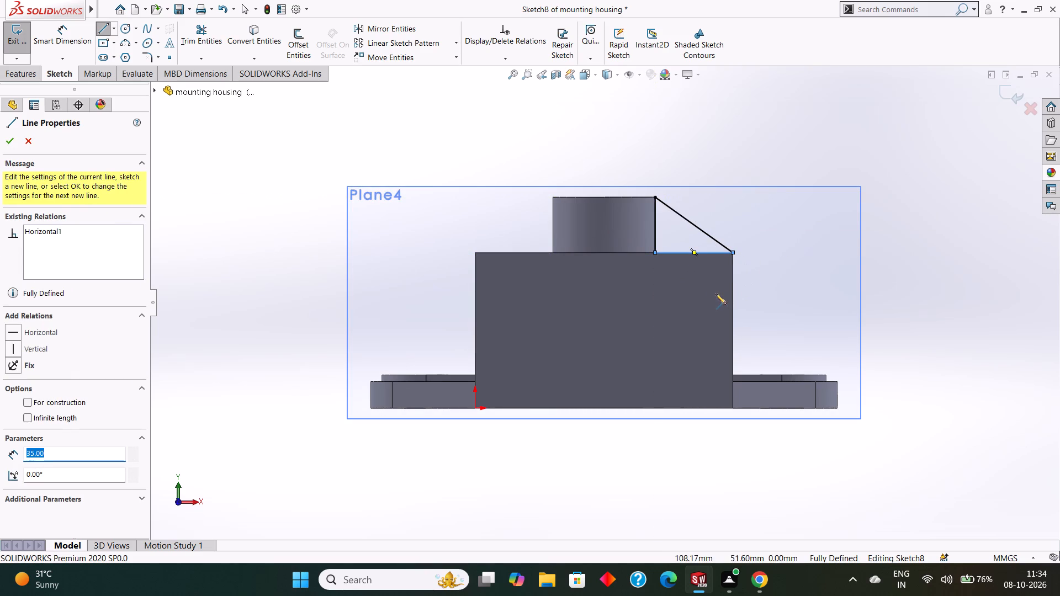
{"action": "key", "text": "Escape"}
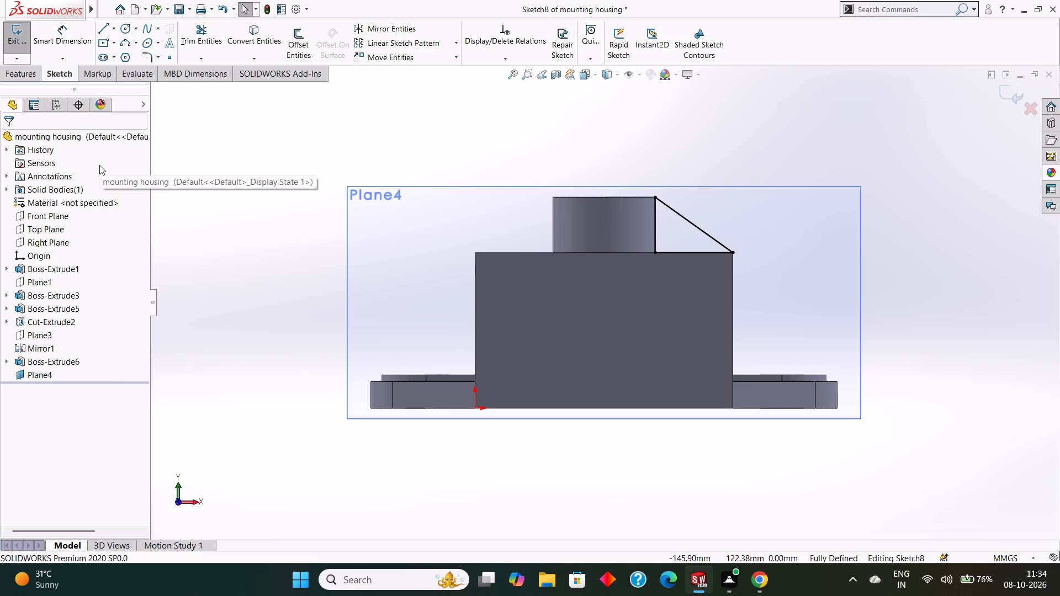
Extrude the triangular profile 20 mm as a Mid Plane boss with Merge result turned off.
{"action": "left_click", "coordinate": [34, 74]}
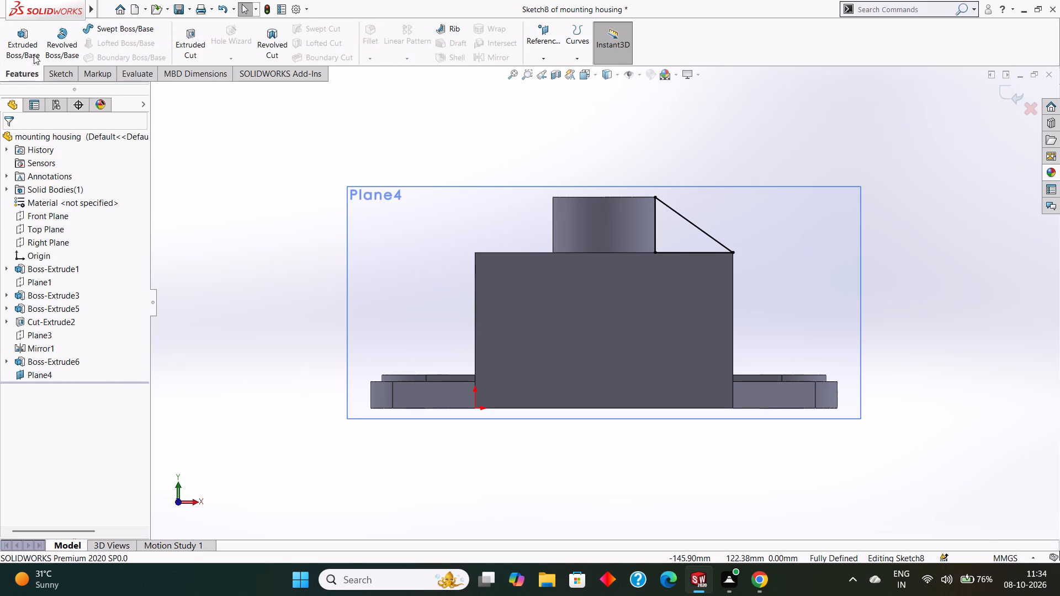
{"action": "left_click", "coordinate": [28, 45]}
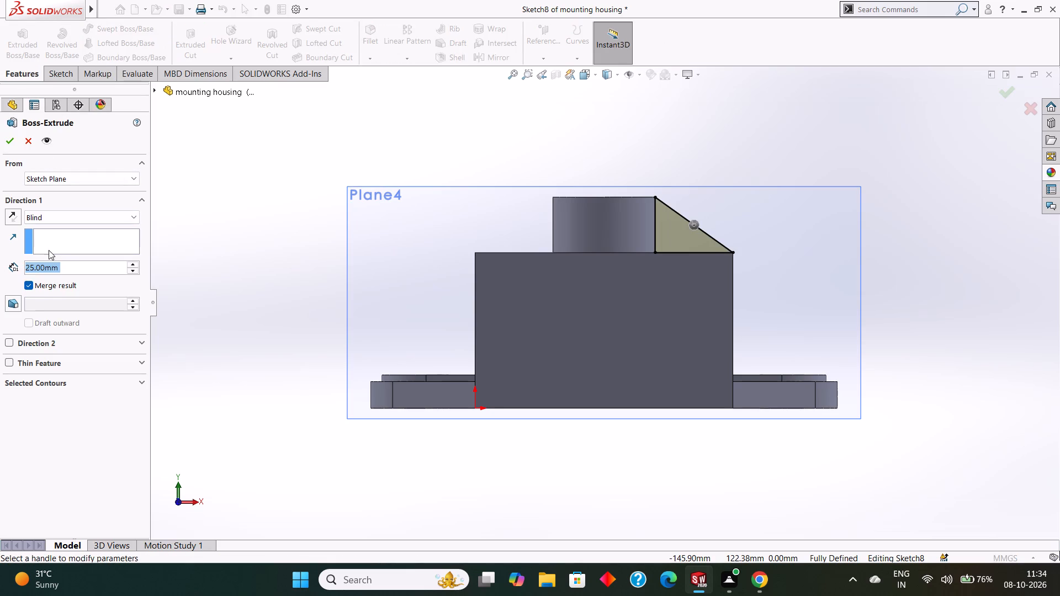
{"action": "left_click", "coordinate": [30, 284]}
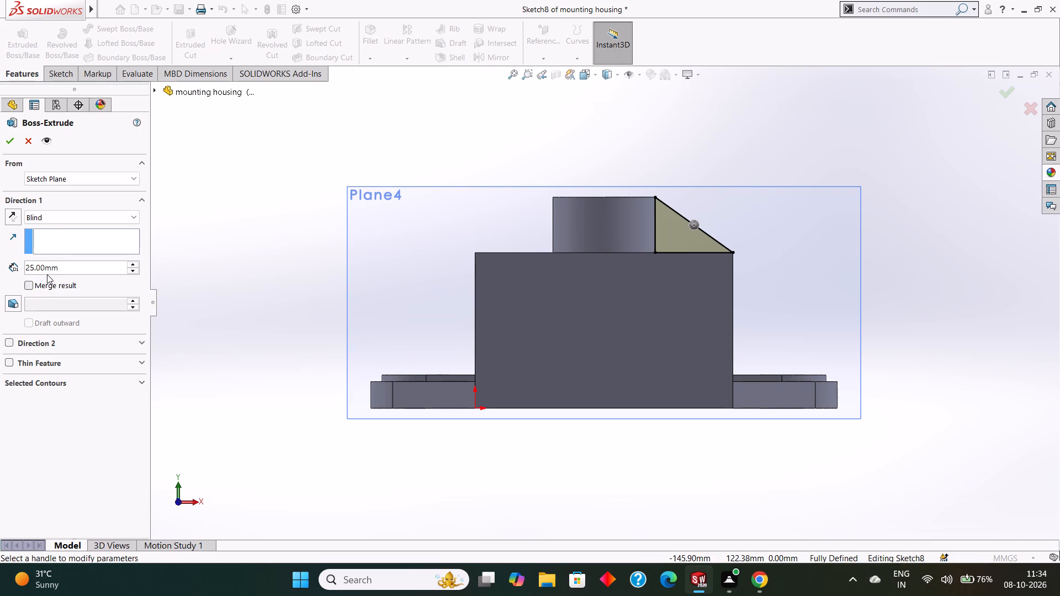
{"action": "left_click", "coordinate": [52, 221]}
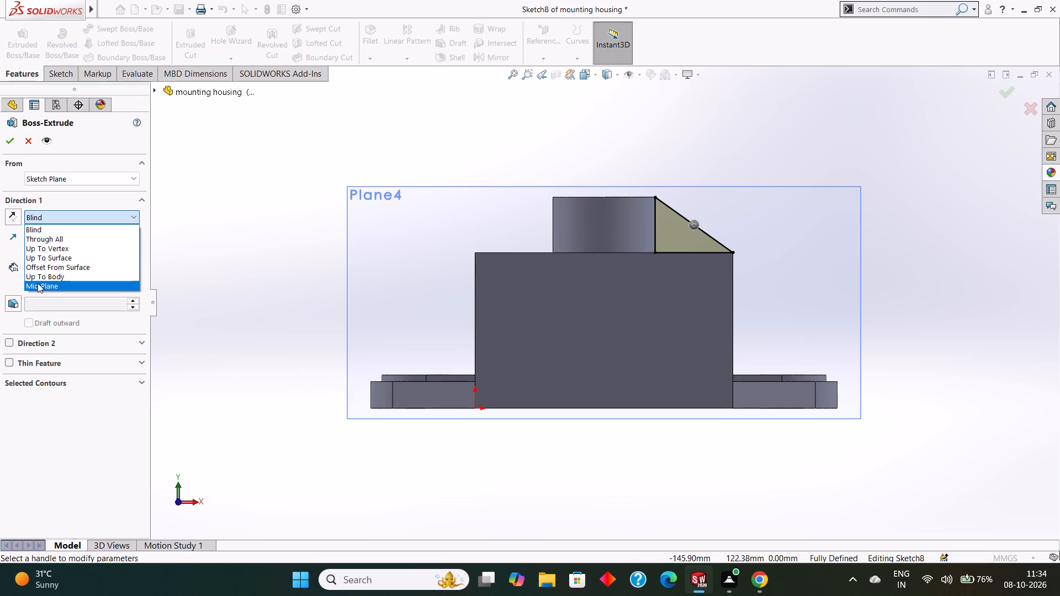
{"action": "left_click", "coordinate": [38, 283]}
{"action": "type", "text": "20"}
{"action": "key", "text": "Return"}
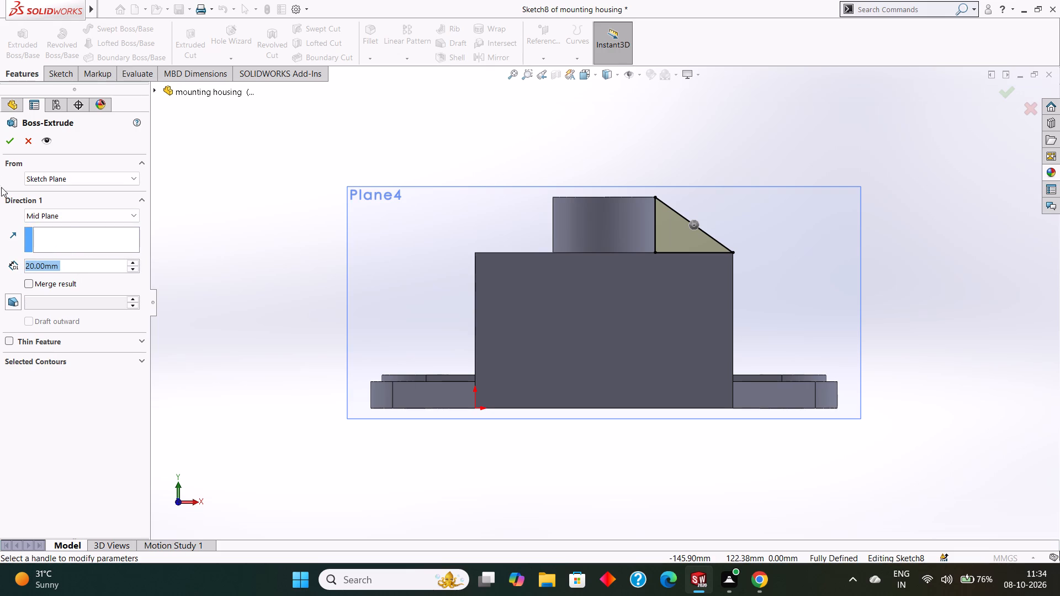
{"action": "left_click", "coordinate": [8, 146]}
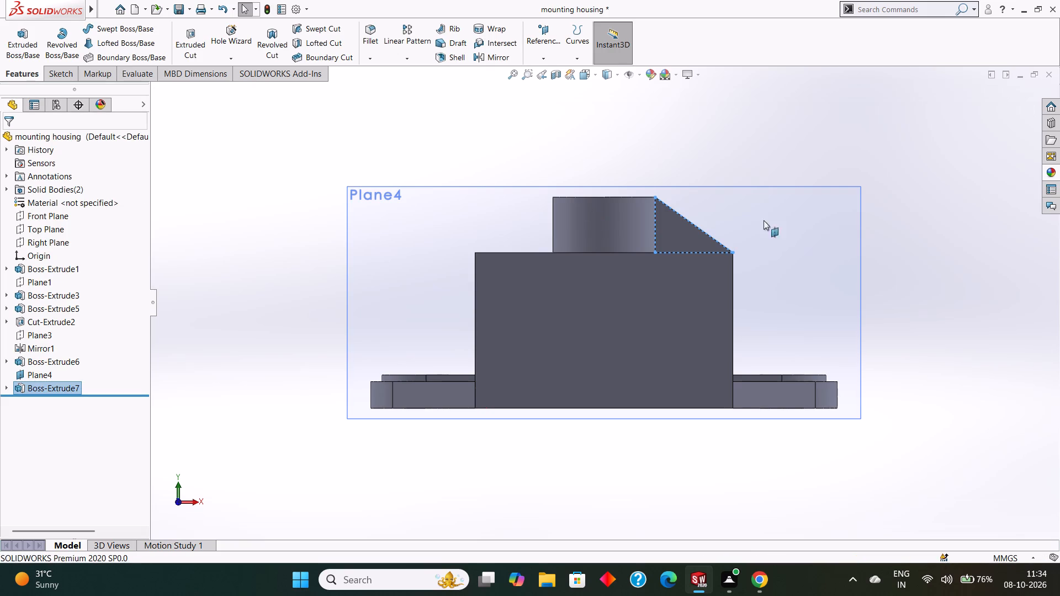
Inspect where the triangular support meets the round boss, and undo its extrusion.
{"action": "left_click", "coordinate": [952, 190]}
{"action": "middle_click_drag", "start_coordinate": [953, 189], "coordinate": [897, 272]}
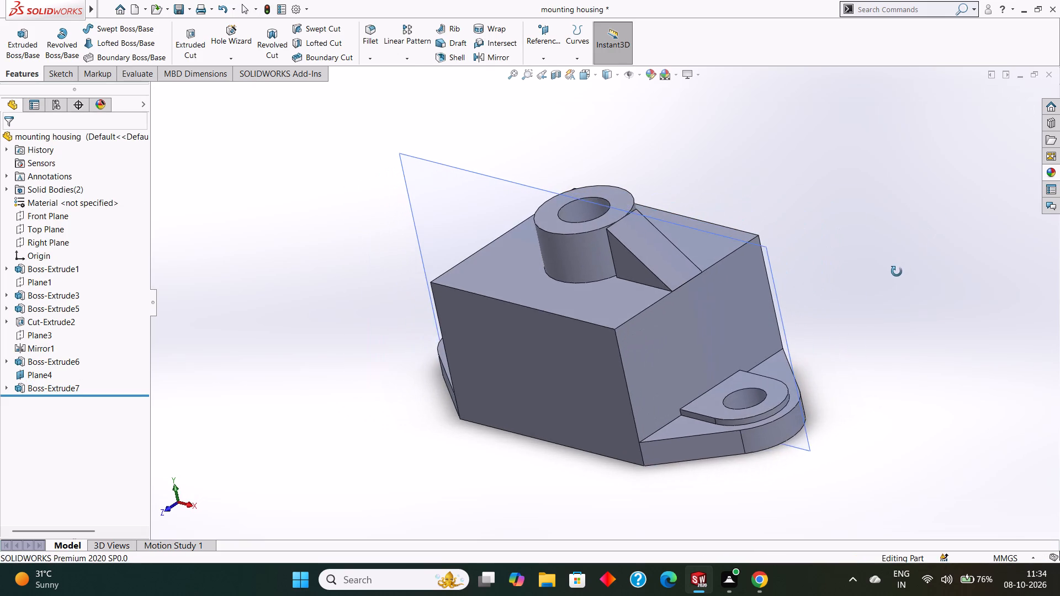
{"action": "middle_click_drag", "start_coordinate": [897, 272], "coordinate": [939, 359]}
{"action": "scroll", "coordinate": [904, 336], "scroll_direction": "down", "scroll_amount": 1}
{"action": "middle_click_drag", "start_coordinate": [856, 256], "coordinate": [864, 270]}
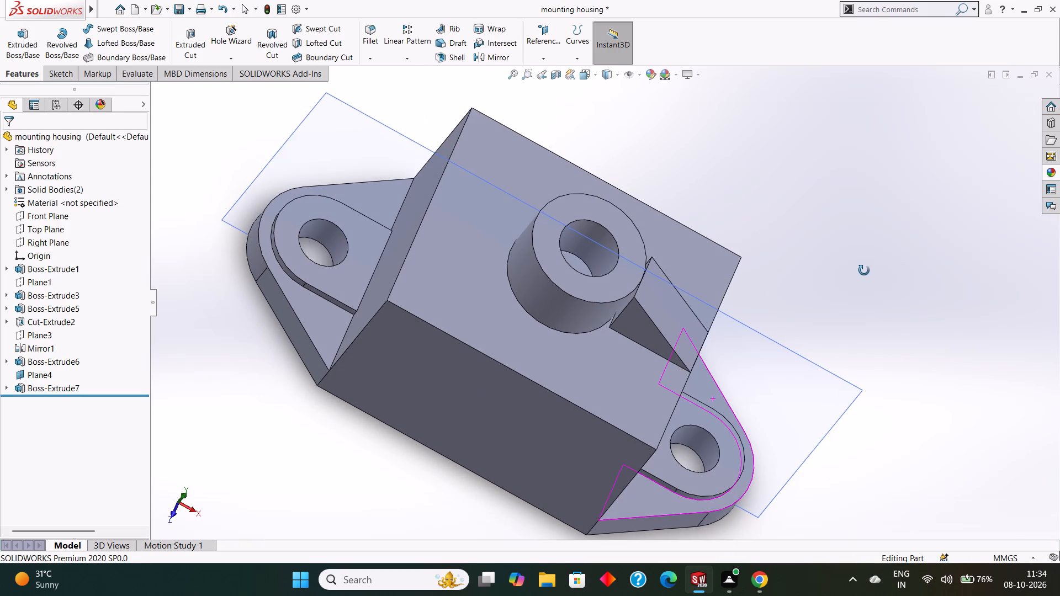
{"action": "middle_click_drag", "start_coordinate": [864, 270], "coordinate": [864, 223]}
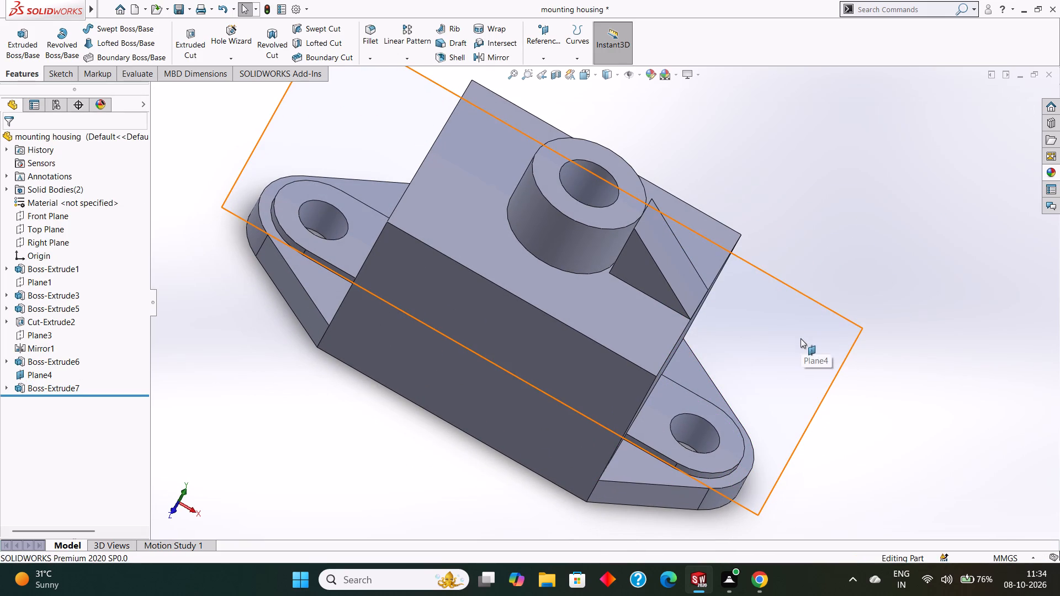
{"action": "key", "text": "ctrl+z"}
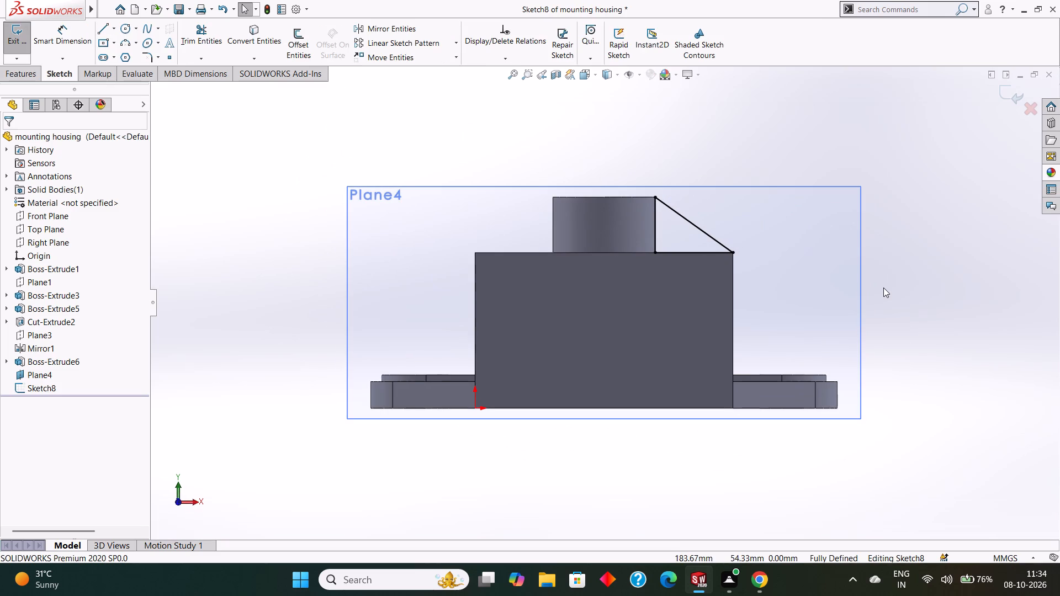
Delete the triangle's vertical line along the boss's side.
{"action": "right_click", "coordinate": [656, 223]}
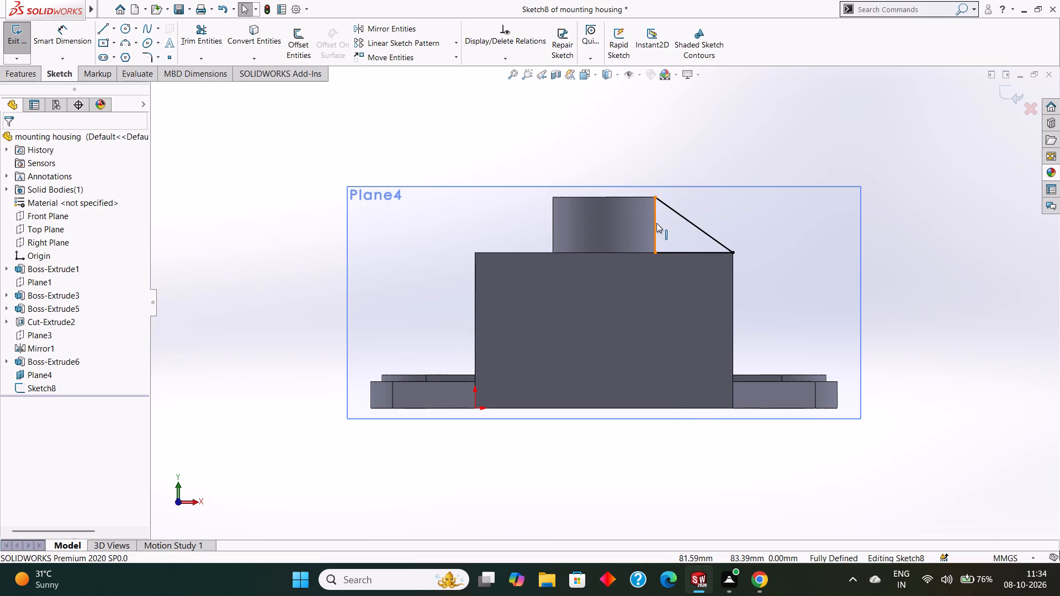
{"action": "left_click", "coordinate": [692, 388]}
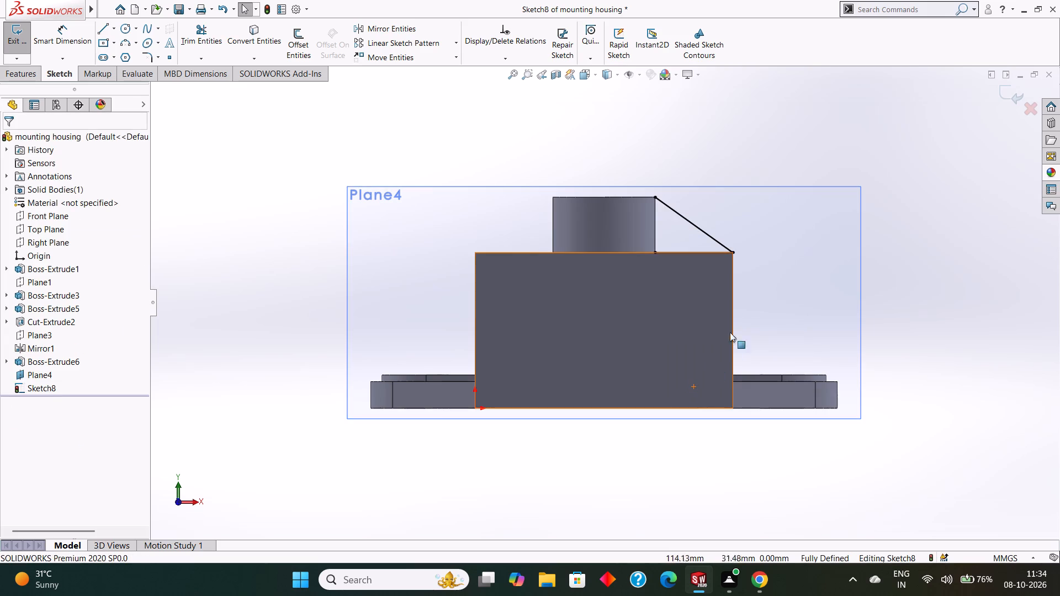
Extend the triangle's base a short distance inside the boss and draw a vertical line about 25 mm up to the boss's top edge.
{"action": "left_click", "coordinate": [100, 30]}
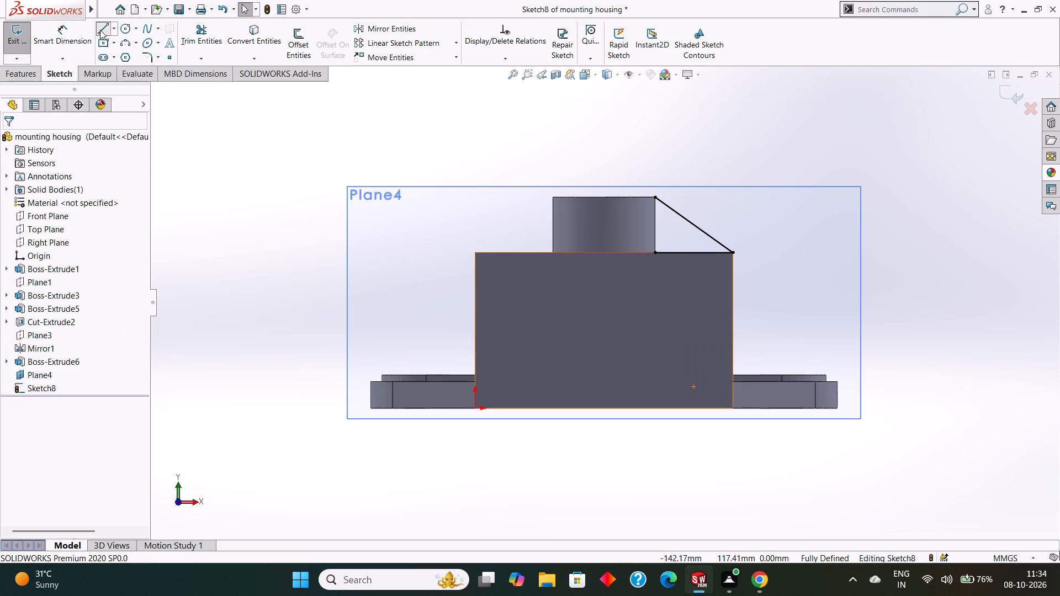
{"action": "left_click", "coordinate": [656, 252]}
{"action": "left_click", "coordinate": [635, 252]}
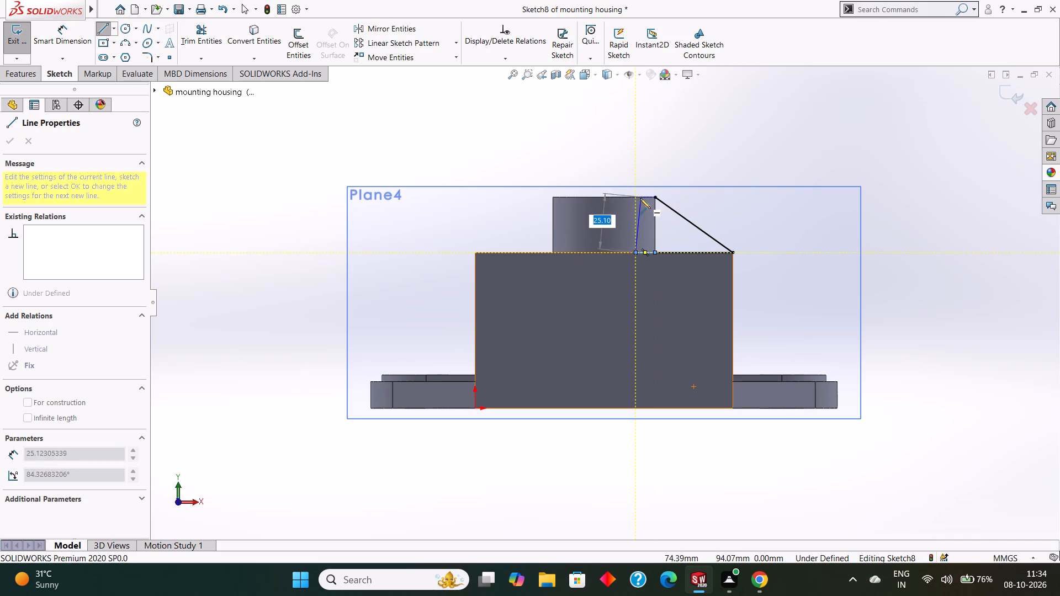
{"action": "left_click", "coordinate": [638, 196]}
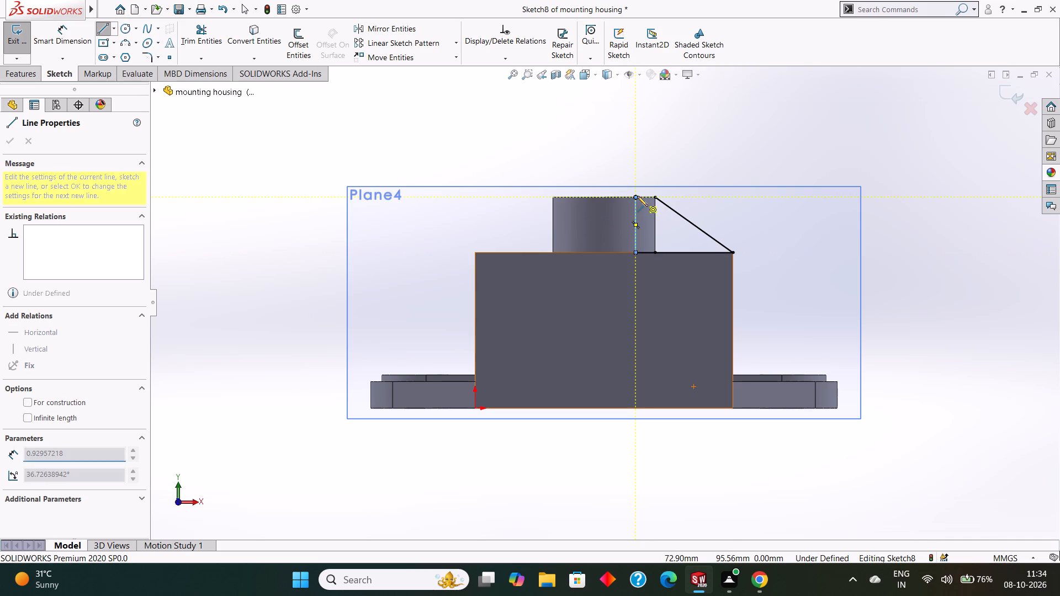
{"action": "key", "text": "Escape"}
Replace the sloped line with one about 50 mm long from the block's top corner to the top of the vertical line inside the boss.
{"action": "middle_click_drag", "start_coordinate": [690, 120], "coordinate": [682, 192]}
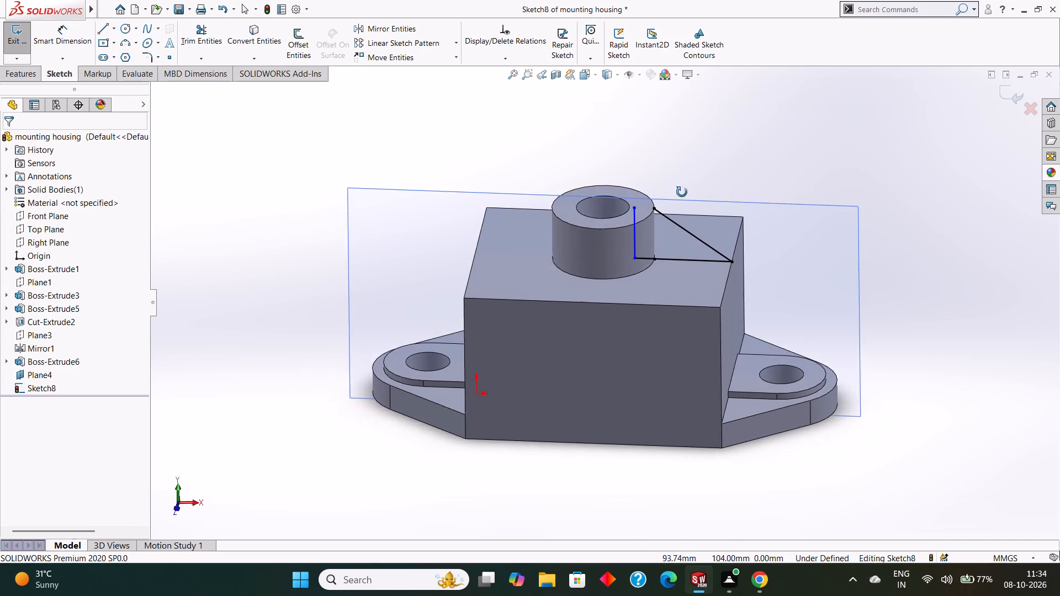
{"action": "middle_click_drag", "start_coordinate": [682, 192], "coordinate": [686, 132]}
{"action": "left_click", "coordinate": [754, 201]}
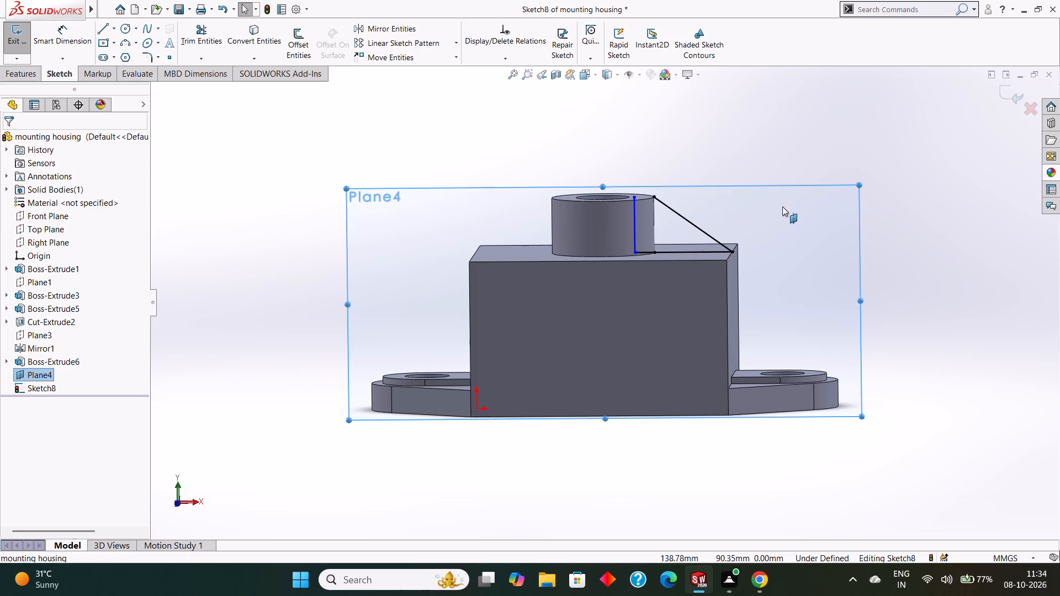
{"action": "key", "text": "ctrl+8"}
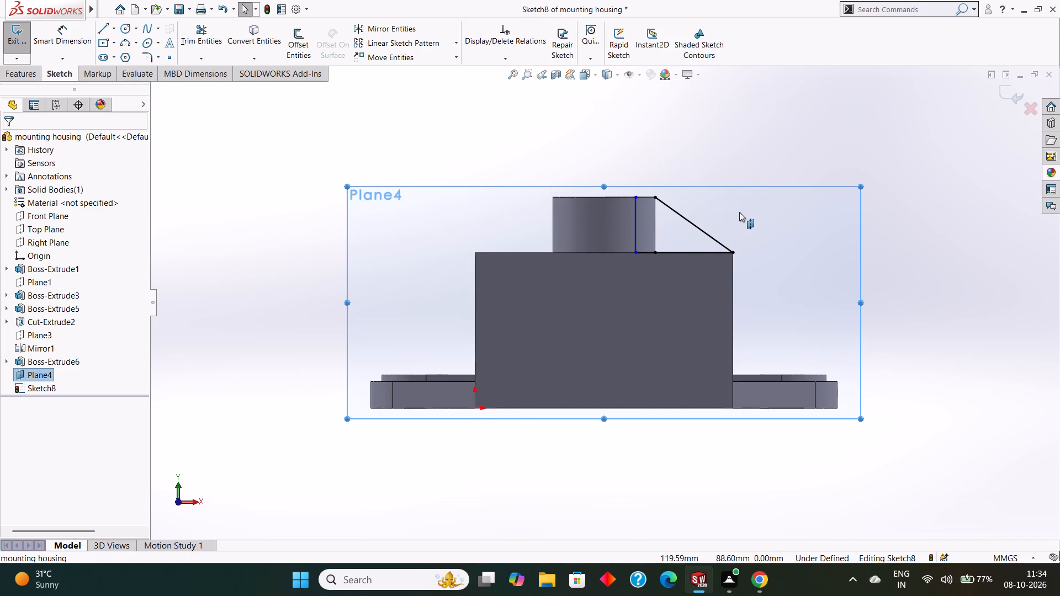
{"action": "key", "text": "Escape"}
{"action": "right_click", "coordinate": [680, 213]}
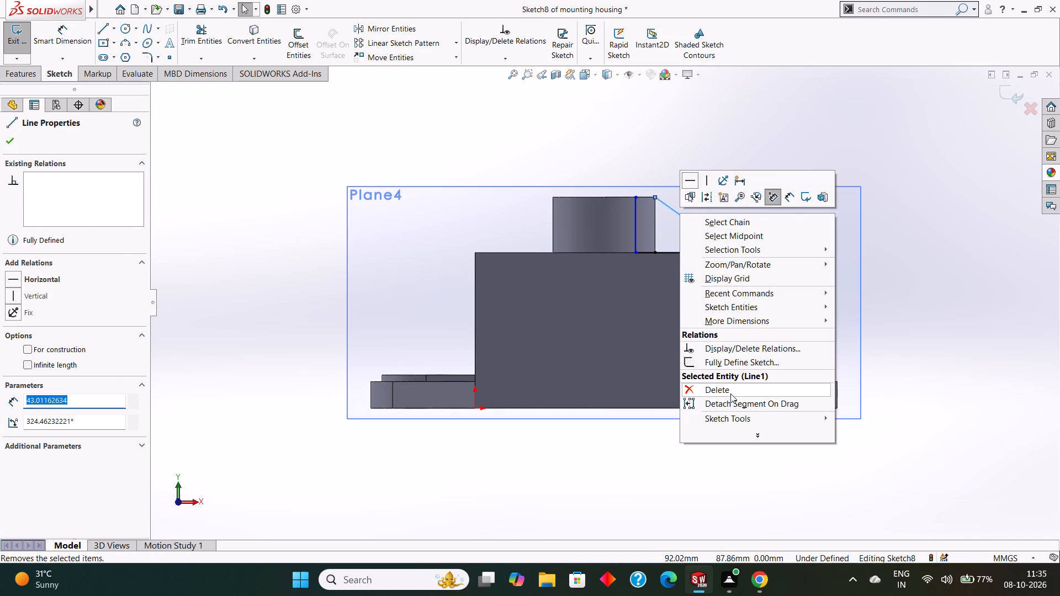
{"action": "left_click", "coordinate": [730, 393]}
{"action": "left_click", "coordinate": [105, 25]}
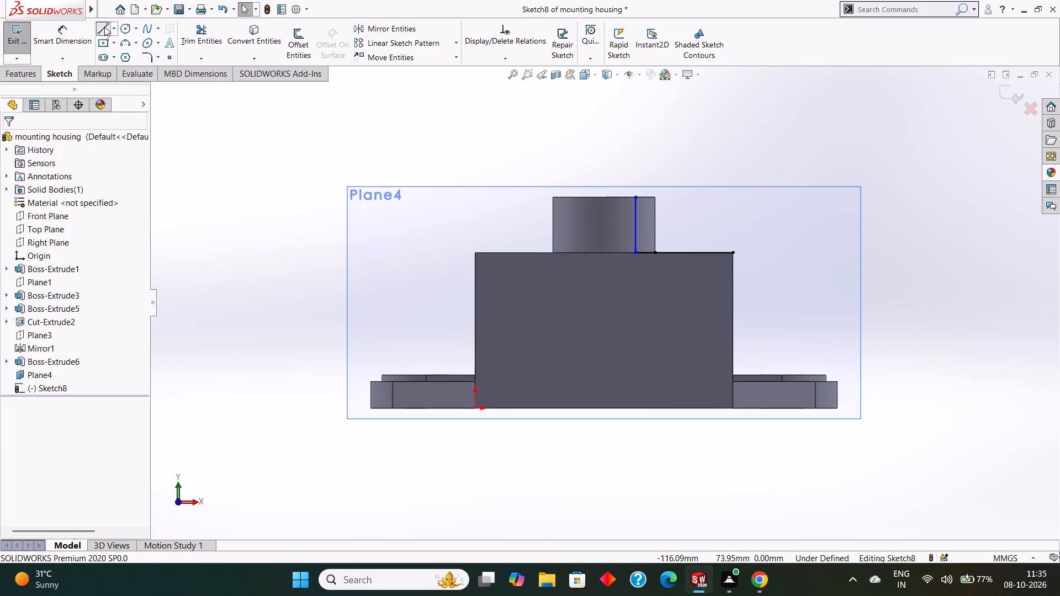
{"action": "left_click", "coordinate": [734, 251]}
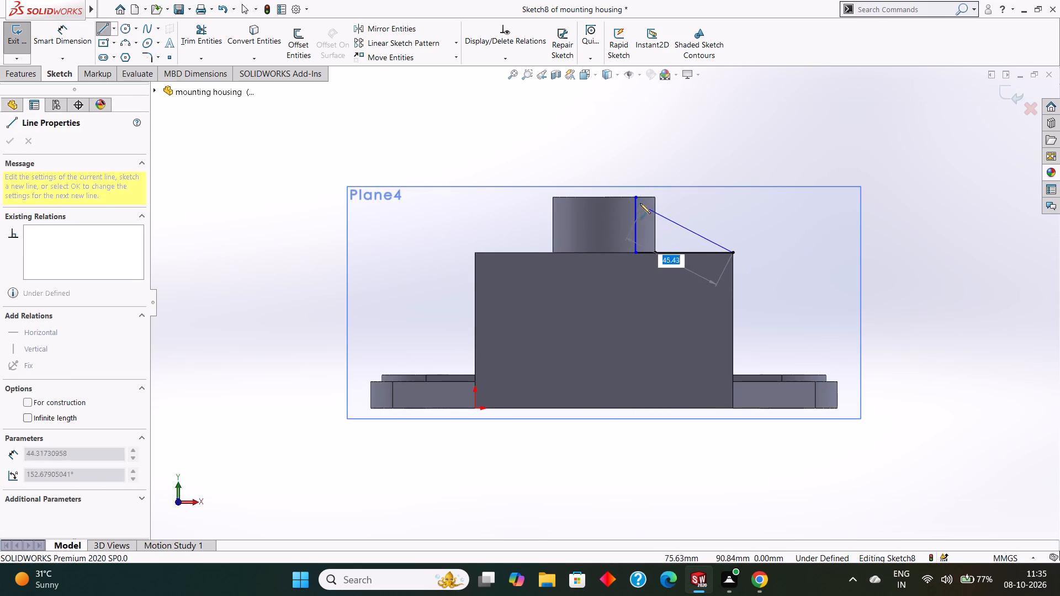
{"action": "left_click", "coordinate": [634, 195]}
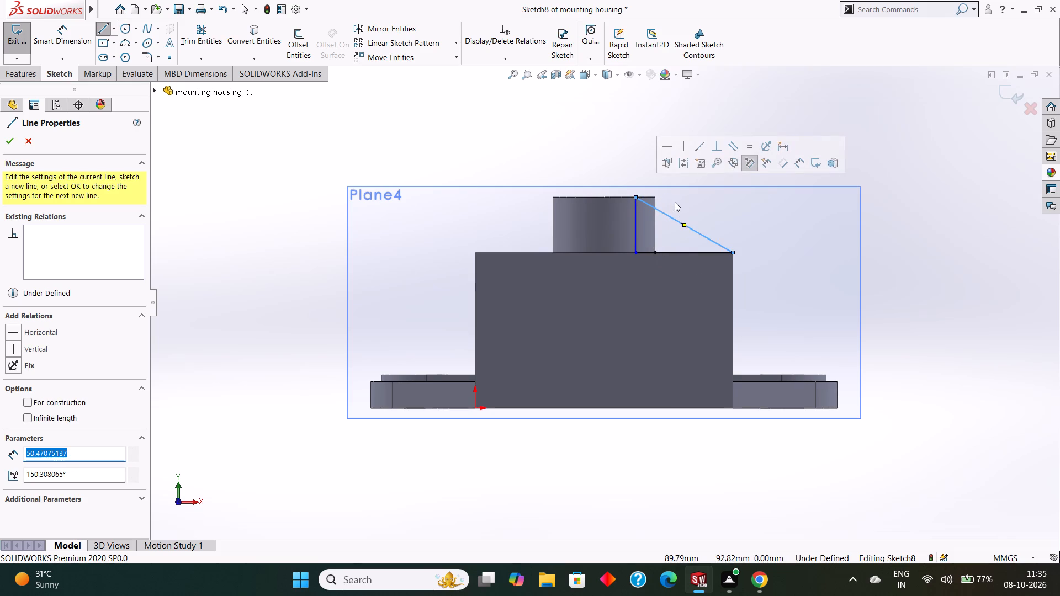
{"action": "key", "text": "Escape"}
{"action": "key", "text": "Escape"}
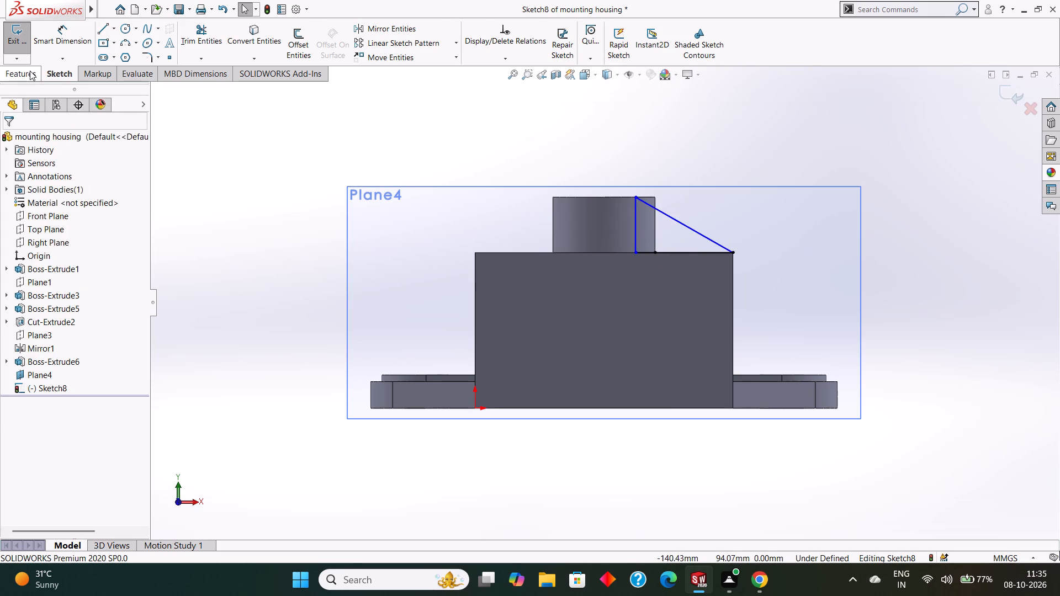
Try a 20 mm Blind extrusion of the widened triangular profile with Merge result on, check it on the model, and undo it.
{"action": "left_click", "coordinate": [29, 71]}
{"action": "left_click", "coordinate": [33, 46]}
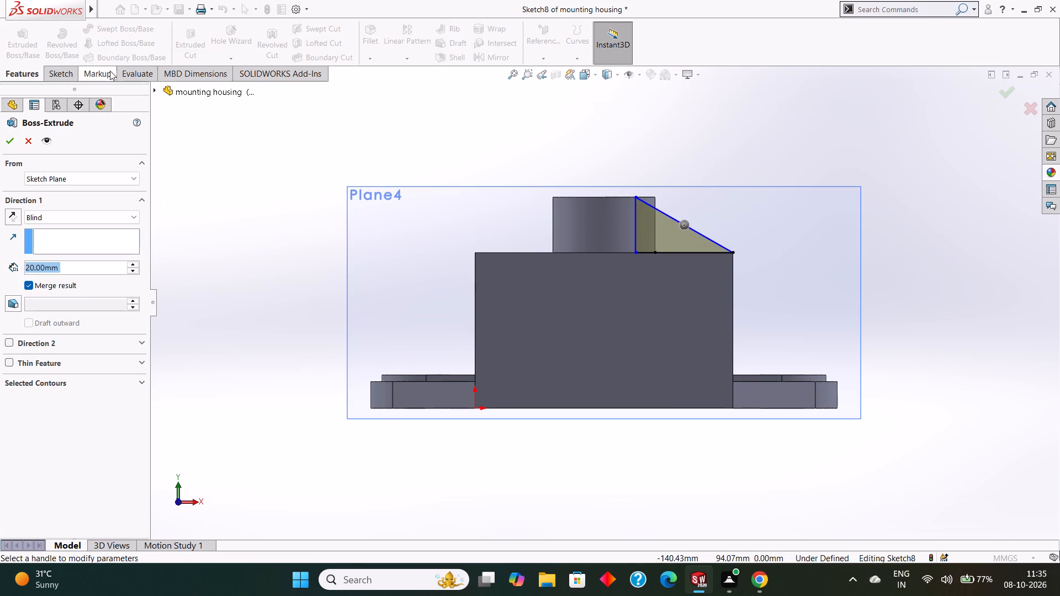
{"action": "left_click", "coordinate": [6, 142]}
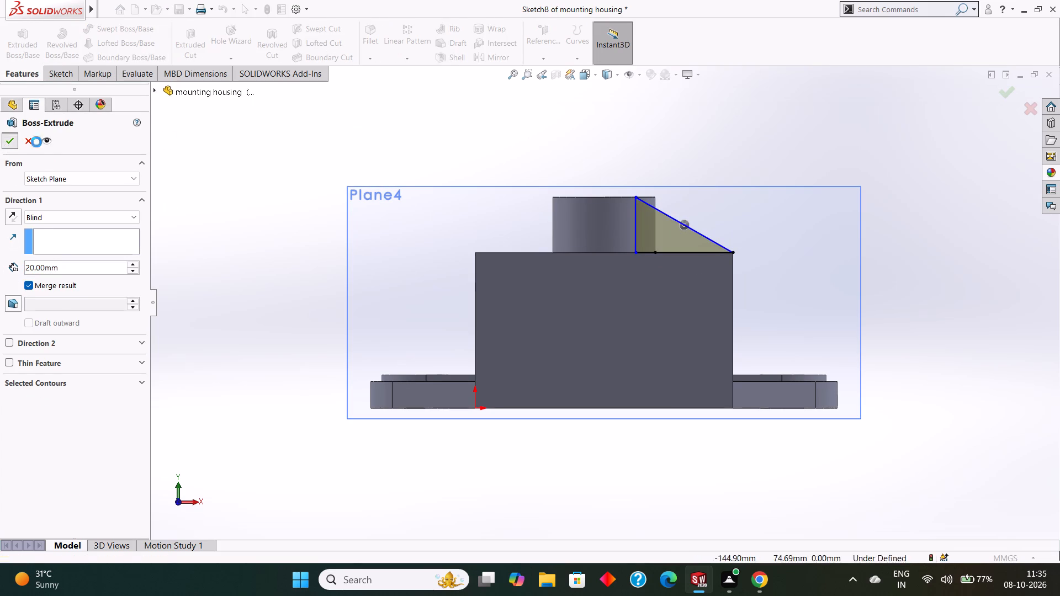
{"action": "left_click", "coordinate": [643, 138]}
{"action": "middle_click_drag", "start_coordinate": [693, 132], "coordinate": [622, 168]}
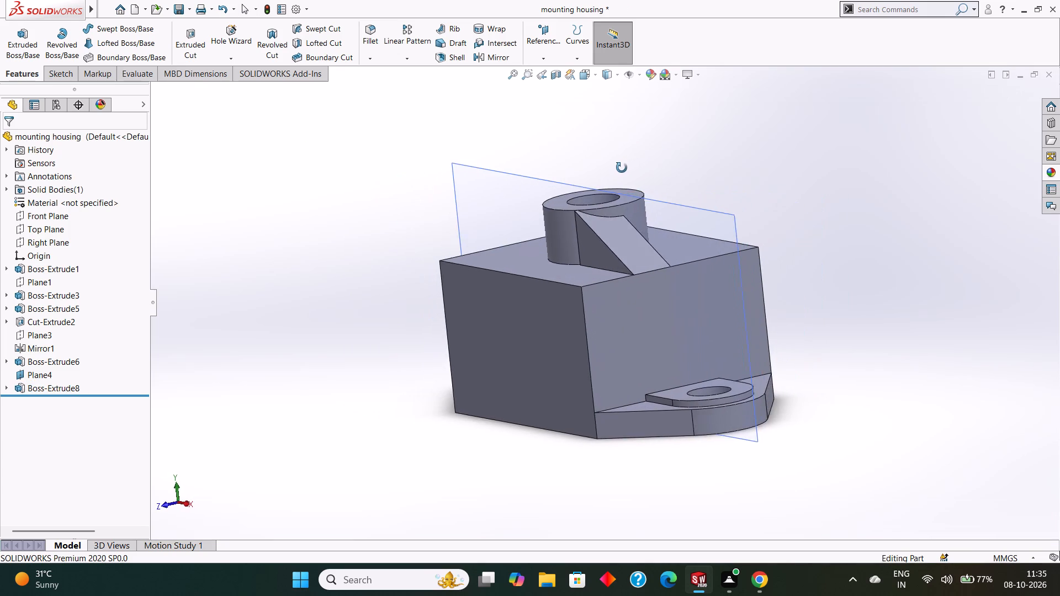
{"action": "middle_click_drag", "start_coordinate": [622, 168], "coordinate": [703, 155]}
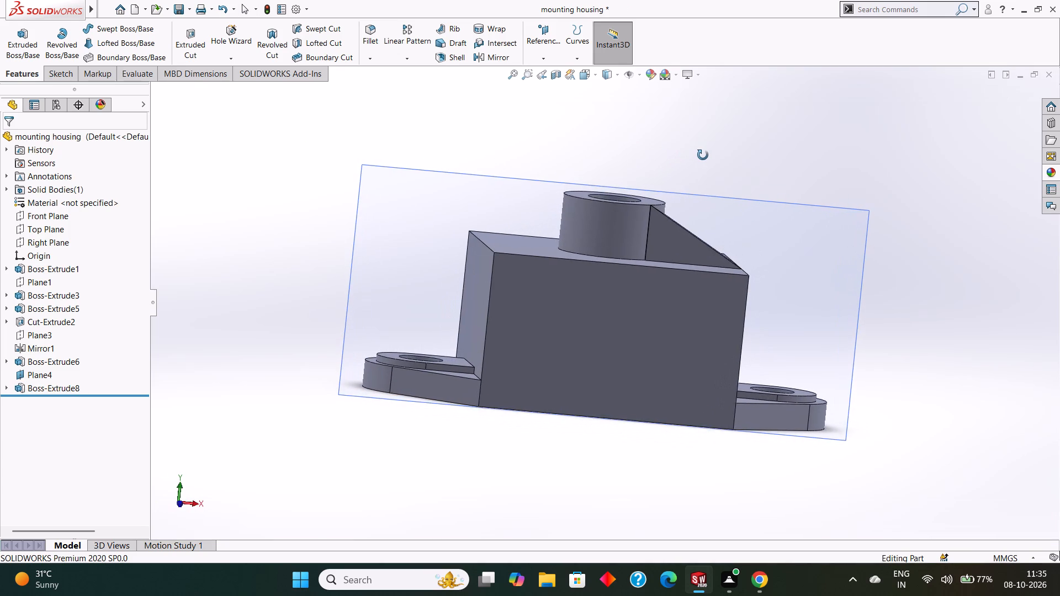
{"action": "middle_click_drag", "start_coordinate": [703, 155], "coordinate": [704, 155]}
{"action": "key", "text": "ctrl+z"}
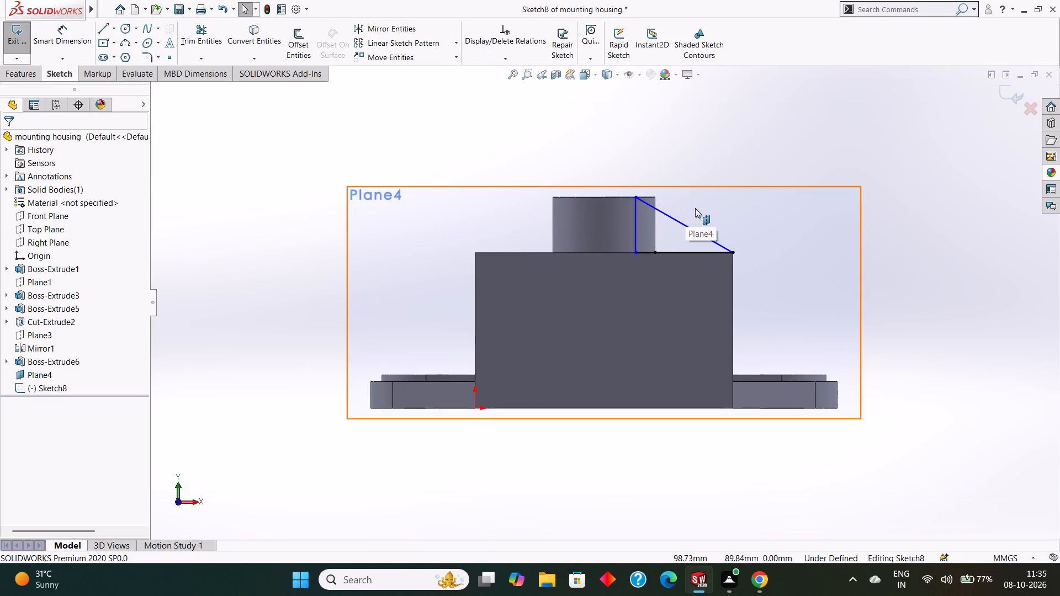
Extrude the widened triangular profile 20 mm as a Mid Plane boss with Merge result on.
{"action": "left_click", "coordinate": [749, 191]}
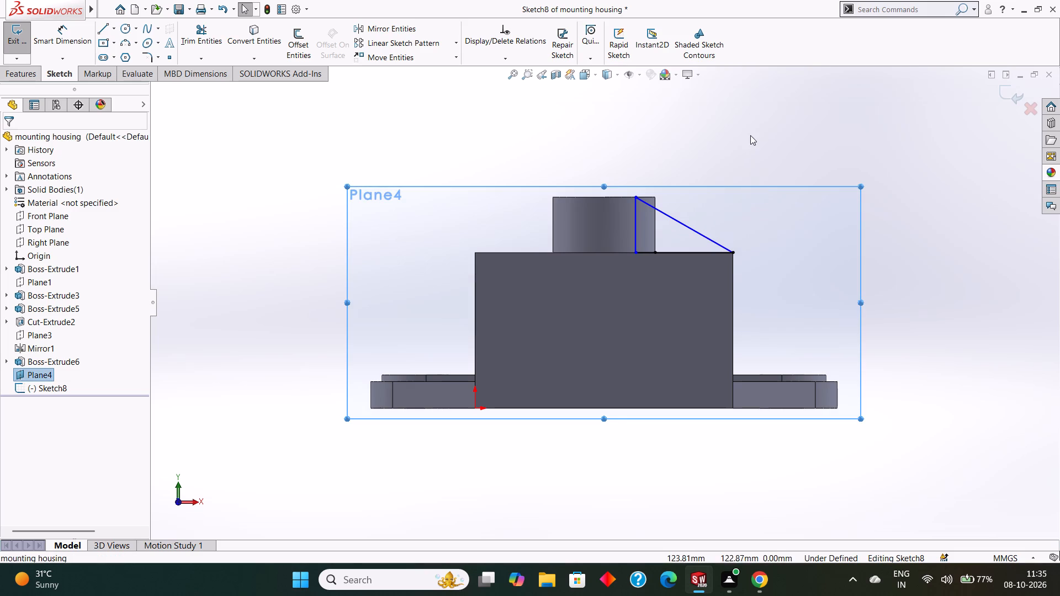
{"action": "middle_click_drag", "start_coordinate": [750, 135], "coordinate": [751, 174]}
{"action": "left_click", "coordinate": [756, 214]}
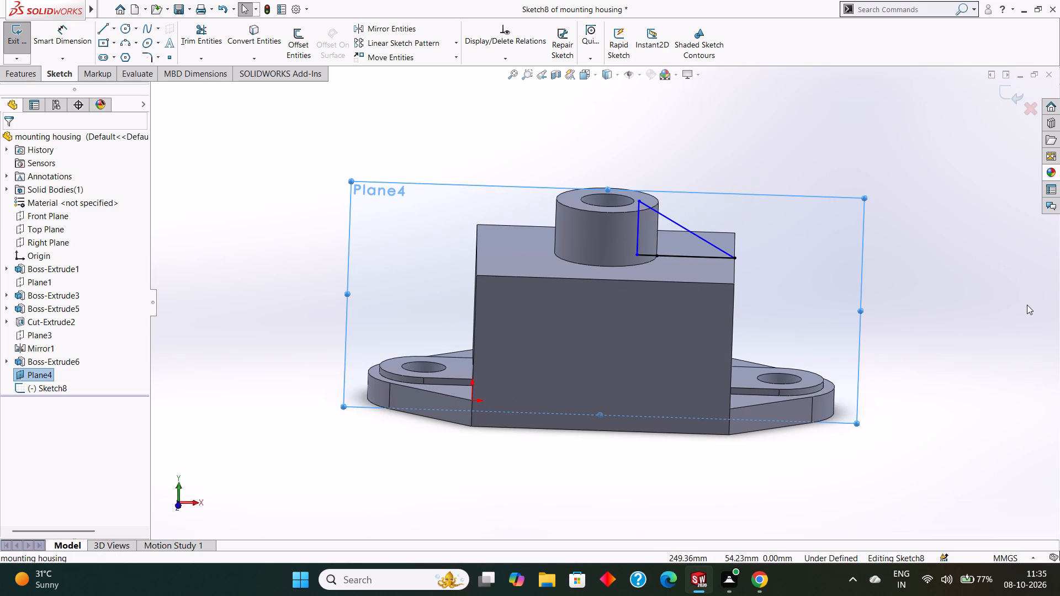
{"action": "key", "text": "ctrl+8"}
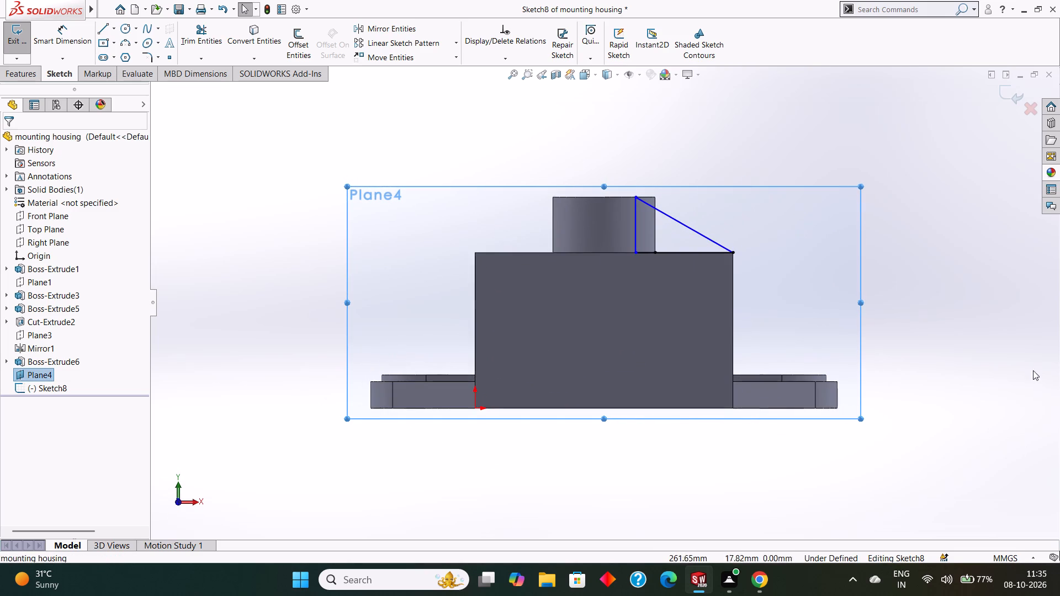
{"action": "left_click", "coordinate": [18, 74]}
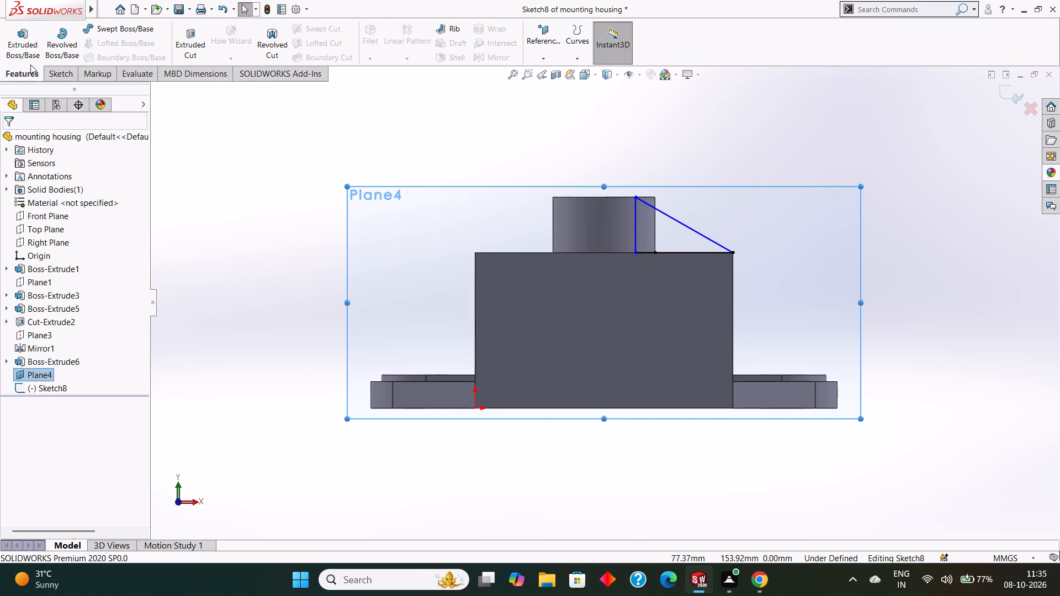
{"action": "left_click", "coordinate": [28, 44]}
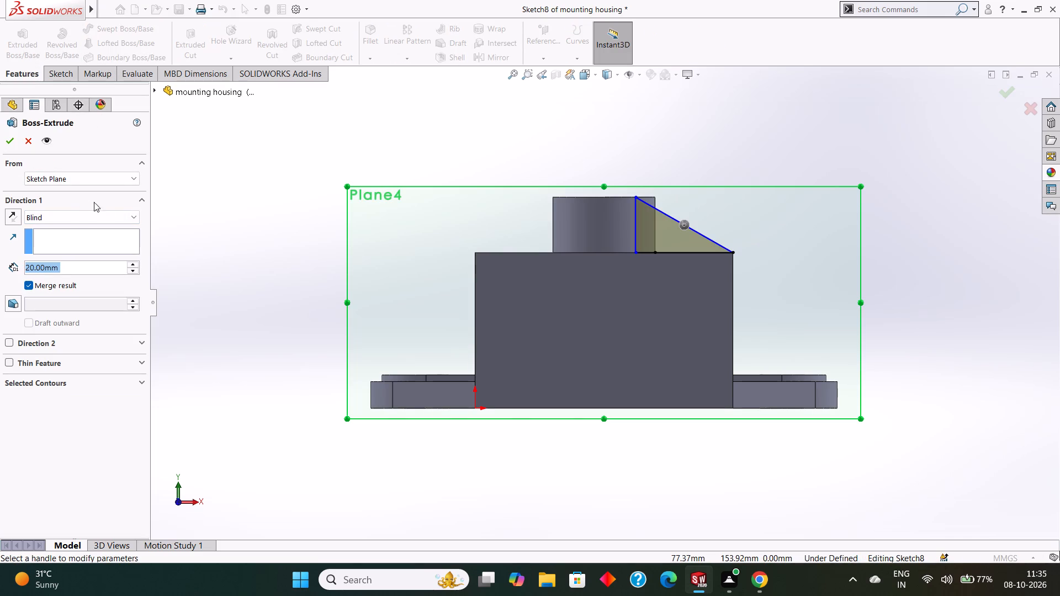
{"action": "left_click", "coordinate": [59, 215]}
{"action": "left_click", "coordinate": [67, 288]}
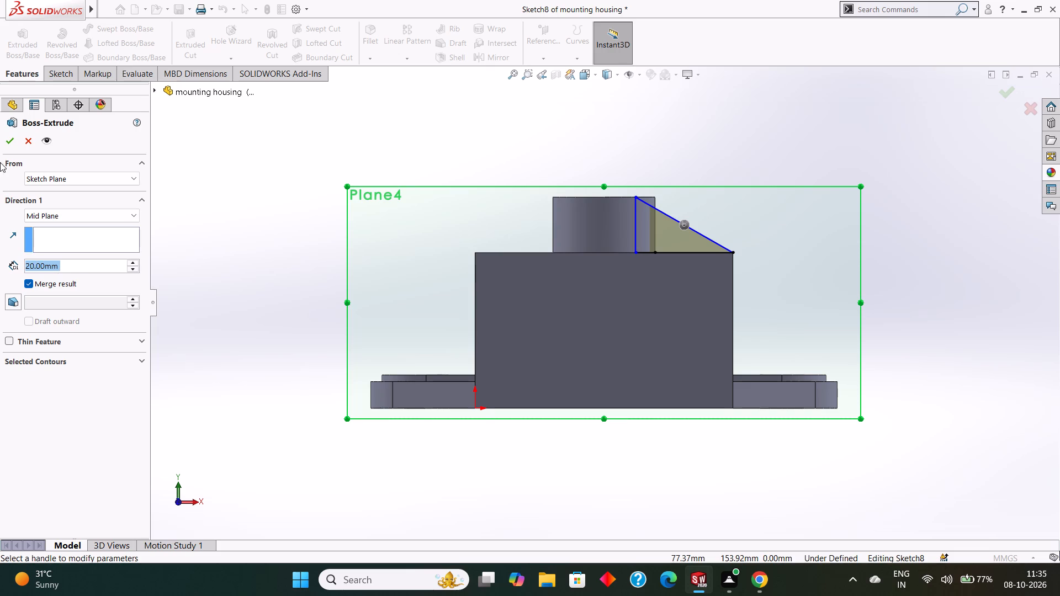
{"action": "left_click", "coordinate": [8, 135]}
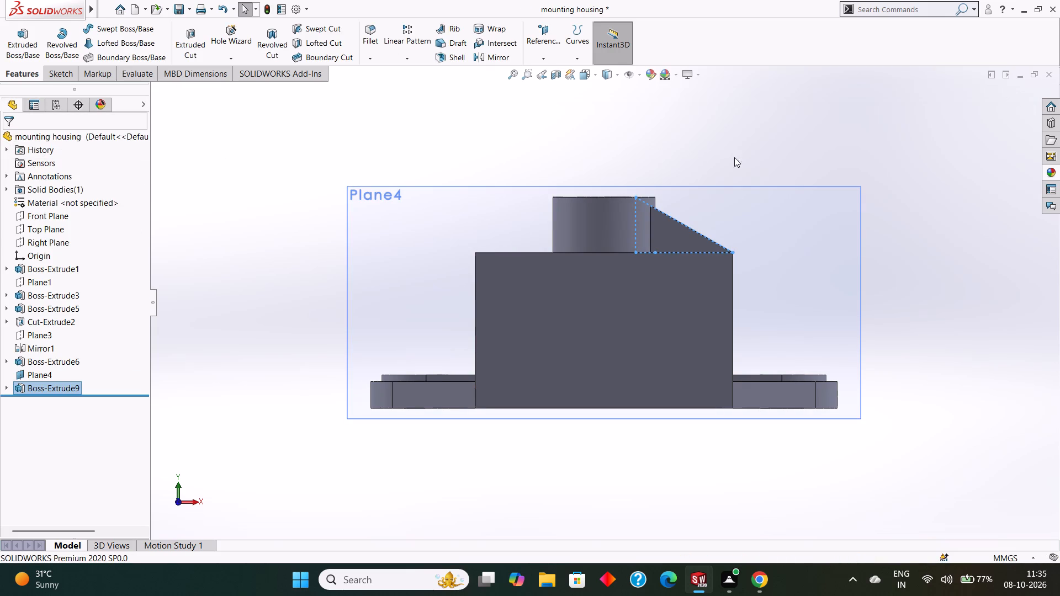
Examine from several angles how the triangular support joins the round boss and the block.
{"action": "left_click", "coordinate": [891, 147]}
{"action": "middle_click_drag", "start_coordinate": [892, 147], "coordinate": [820, 204]}
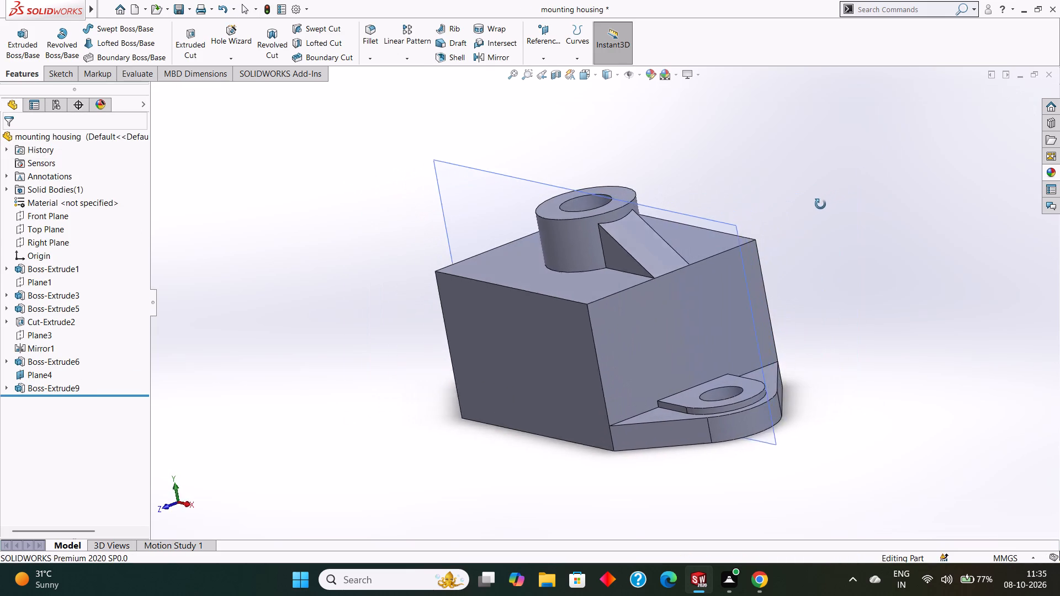
{"action": "middle_click_drag", "start_coordinate": [820, 204], "coordinate": [794, 269]}
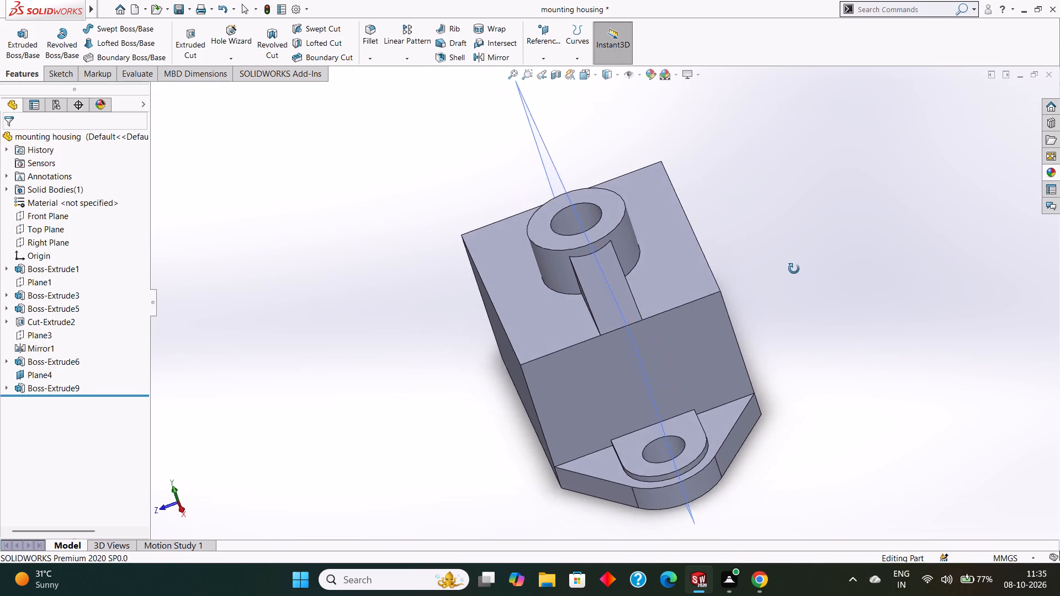
{"action": "middle_click_drag", "start_coordinate": [794, 269], "coordinate": [794, 229]}
{"action": "middle_click_drag", "start_coordinate": [798, 217], "coordinate": [804, 182]}
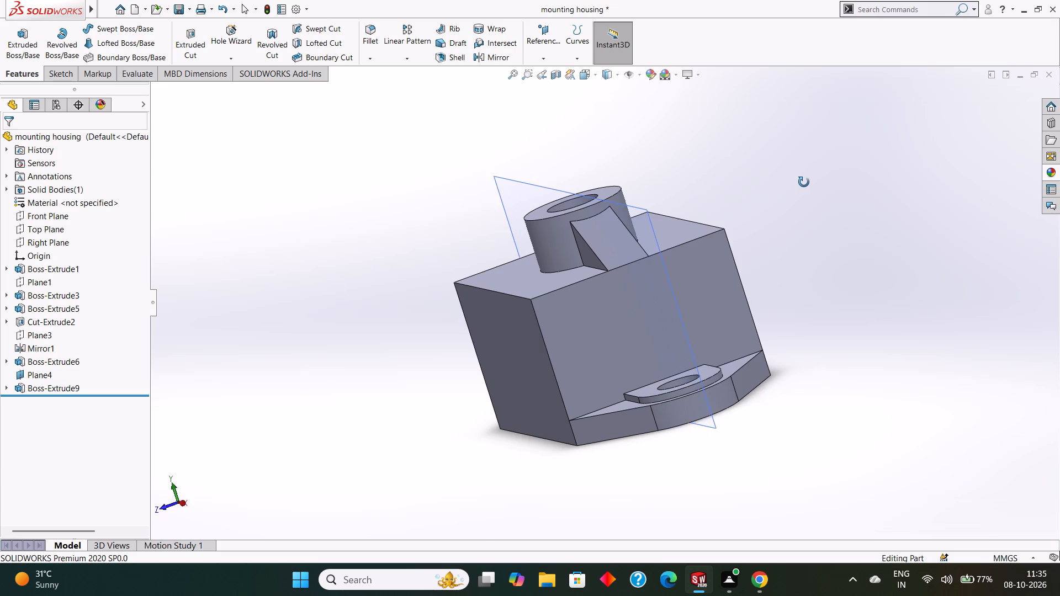
{"action": "middle_click_drag", "start_coordinate": [804, 182], "coordinate": [822, 306]}
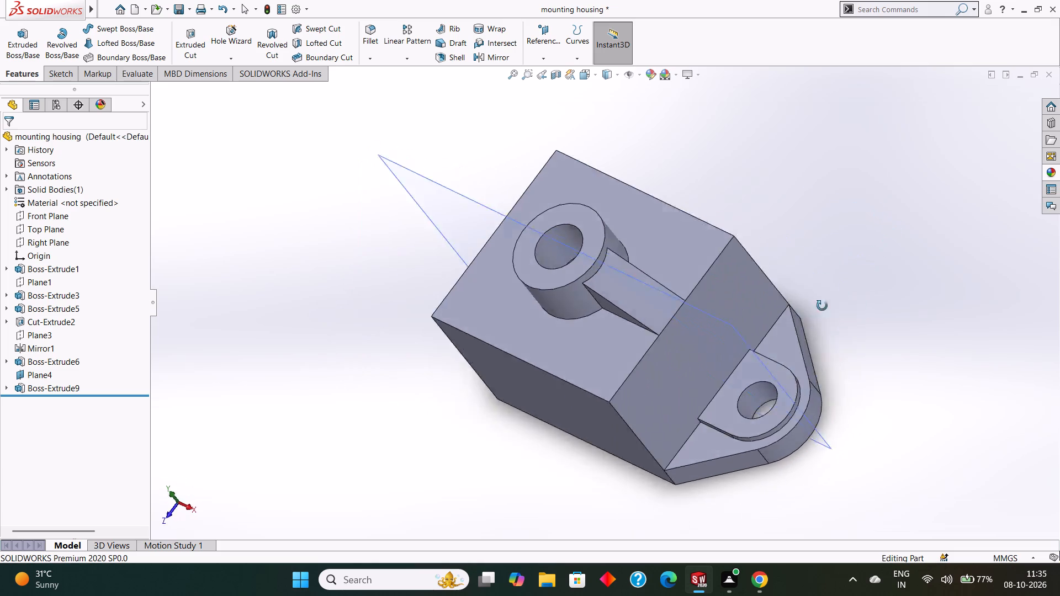
{"action": "middle_click_drag", "start_coordinate": [822, 306], "coordinate": [787, 185]}
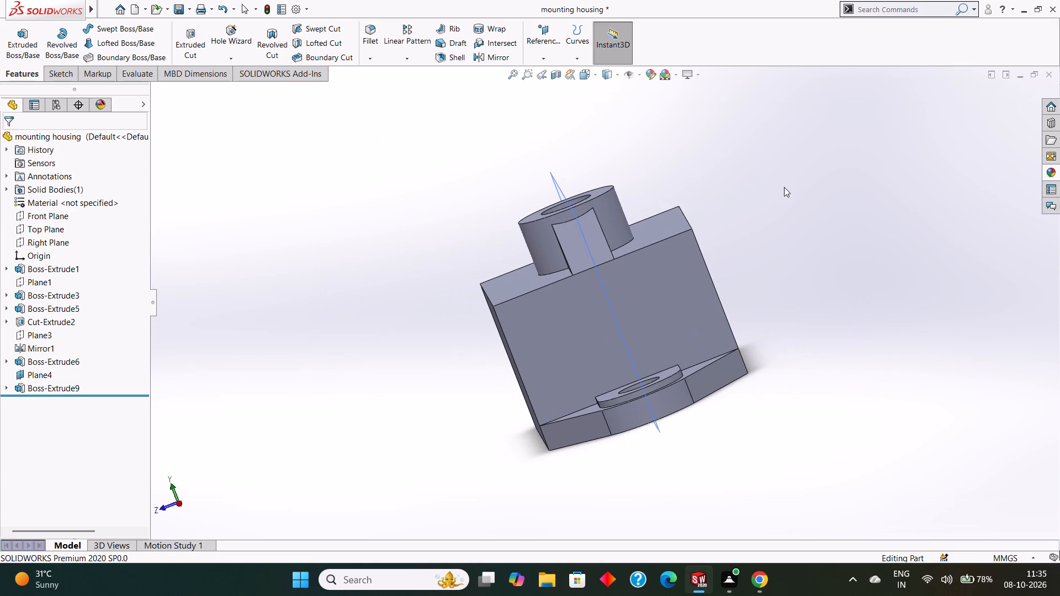
{"action": "middle_click_drag", "start_coordinate": [778, 209], "coordinate": [793, 339]}
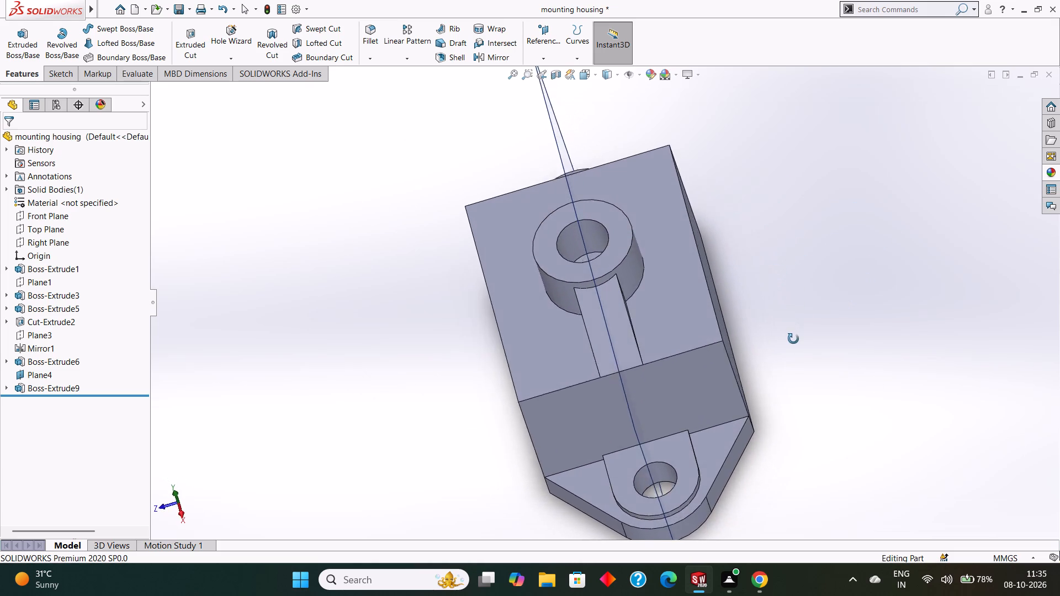
{"action": "middle_click_drag", "start_coordinate": [793, 339], "coordinate": [804, 340]}
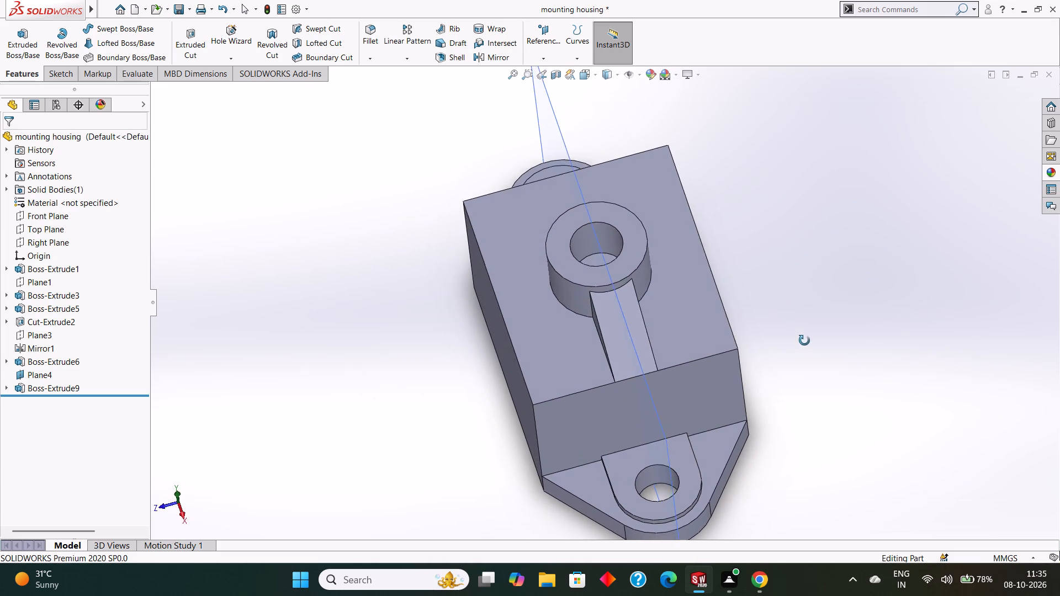
{"action": "middle_click_drag", "start_coordinate": [804, 340], "coordinate": [875, 304]}
{"action": "scroll", "coordinate": [744, 247], "scroll_direction": "up", "scroll_amount": 3}
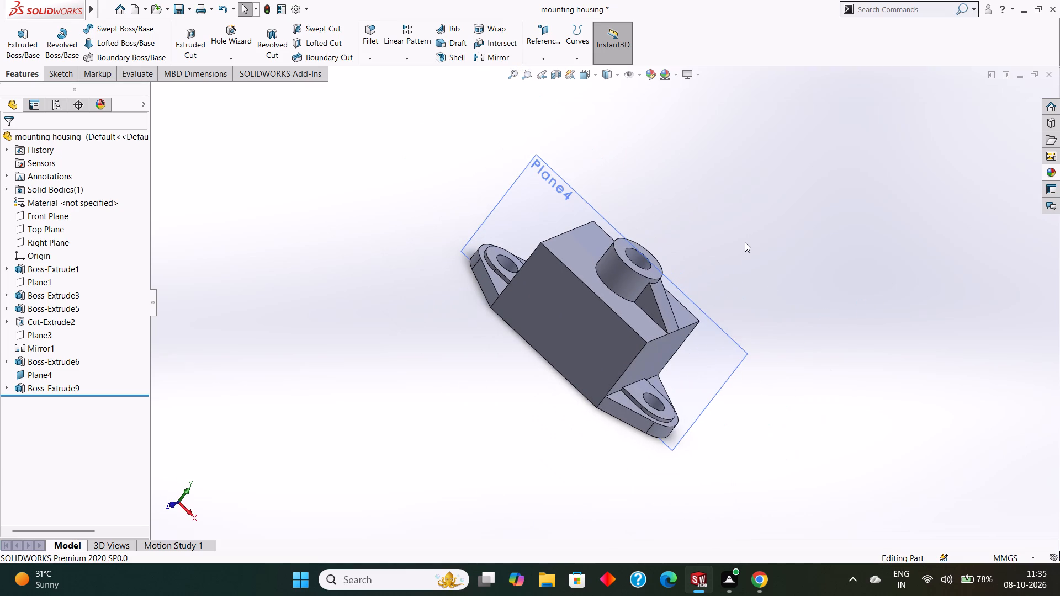
Hide Plane4.
{"action": "left_click", "coordinate": [540, 178]}
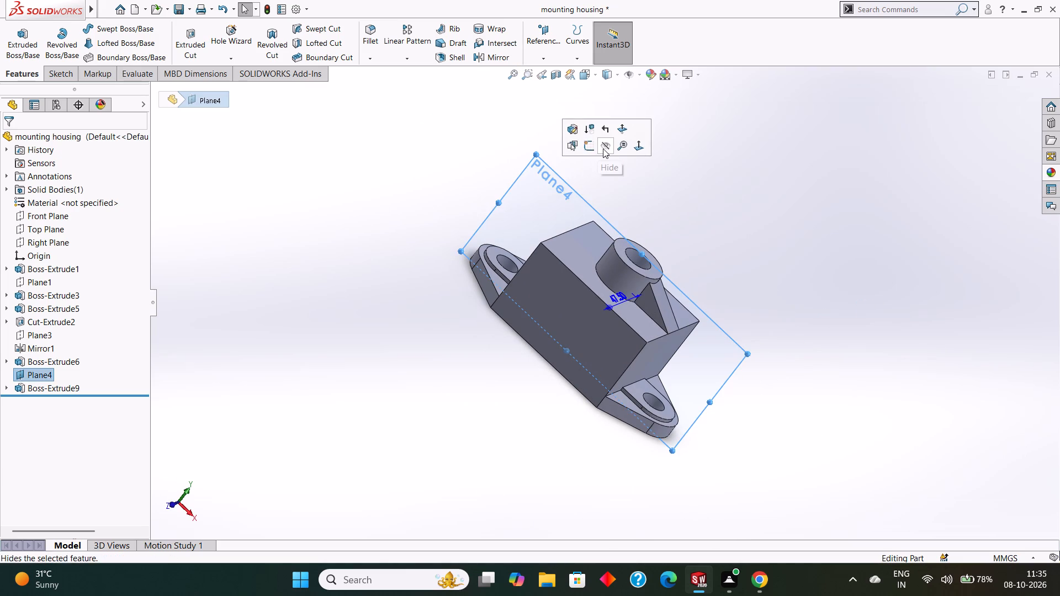
{"action": "left_click", "coordinate": [603, 148]}
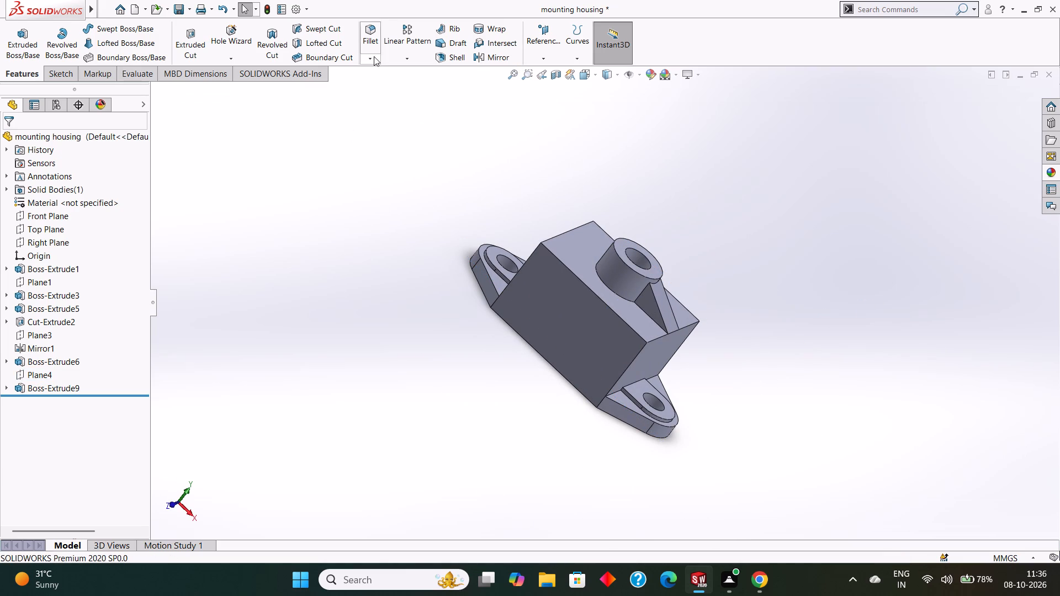
Create a reference plane parallel to the Right Plane at an offset of 58 mm, through the middle of the block.
{"action": "left_click", "coordinate": [546, 57]}
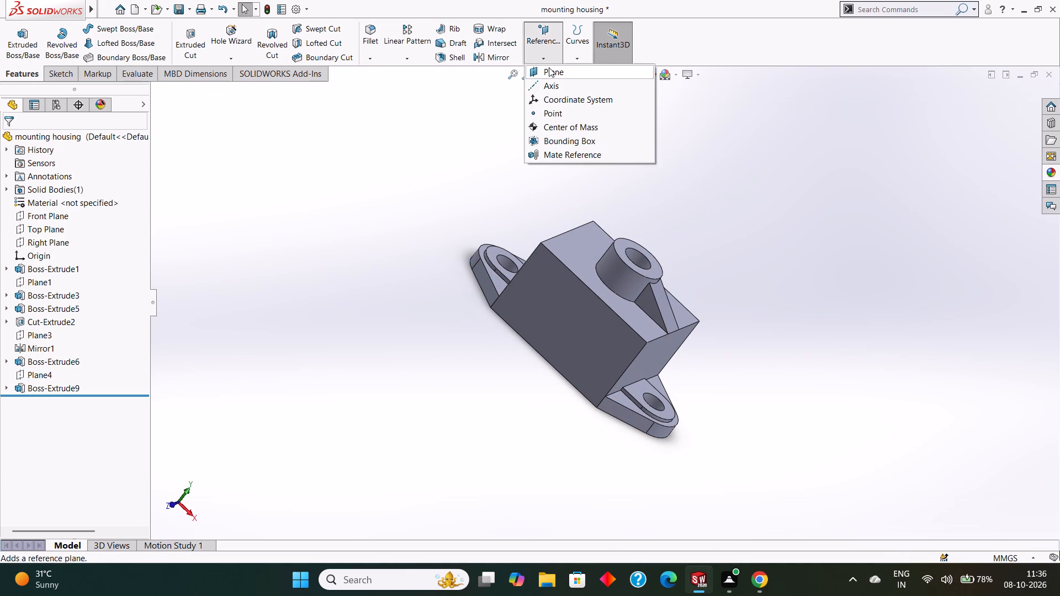
{"action": "left_click", "coordinate": [549, 70]}
{"action": "left_click", "coordinate": [157, 90]}
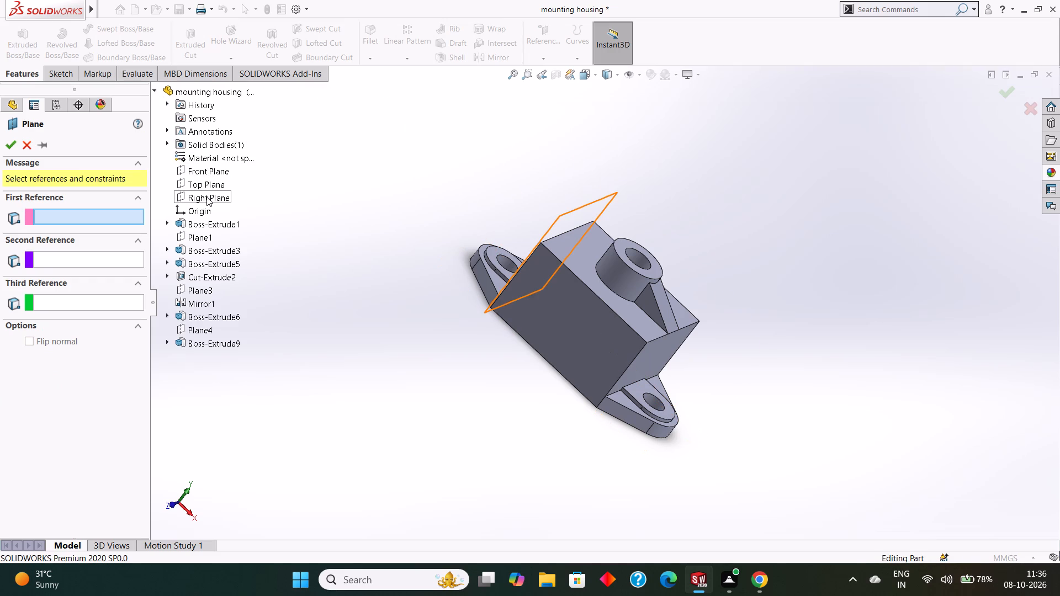
{"action": "middle_click_drag", "start_coordinate": [354, 217], "coordinate": [352, 211]}
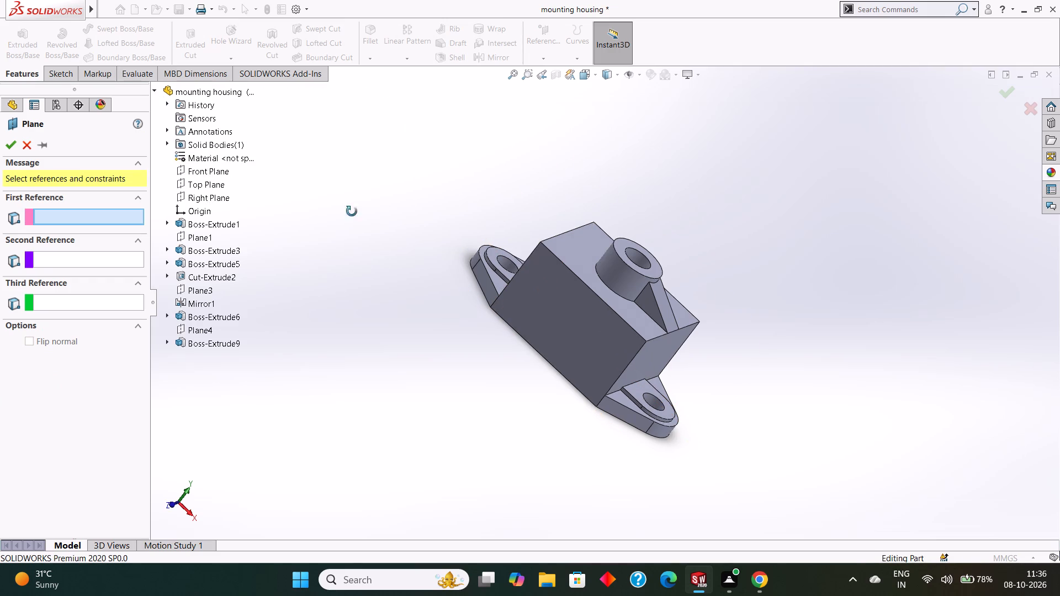
{"action": "middle_click_drag", "start_coordinate": [352, 211], "coordinate": [338, 186]}
{"action": "left_click", "coordinate": [222, 198]}
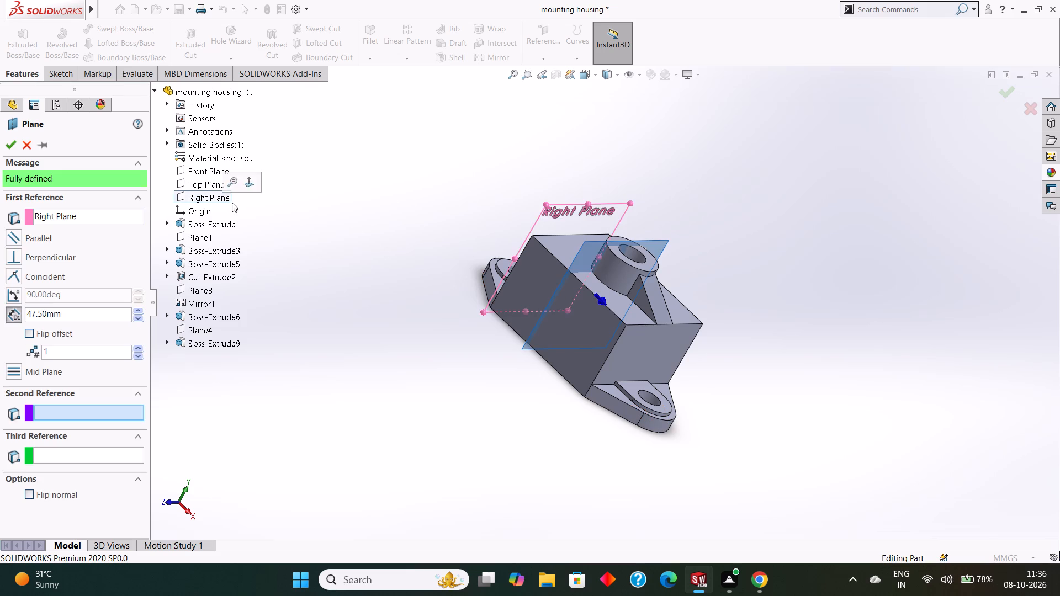
{"action": "middle_click_drag", "start_coordinate": [330, 217], "coordinate": [366, 291]}
{"action": "left_click_drag", "start_coordinate": [78, 314], "coordinate": [22, 311]}
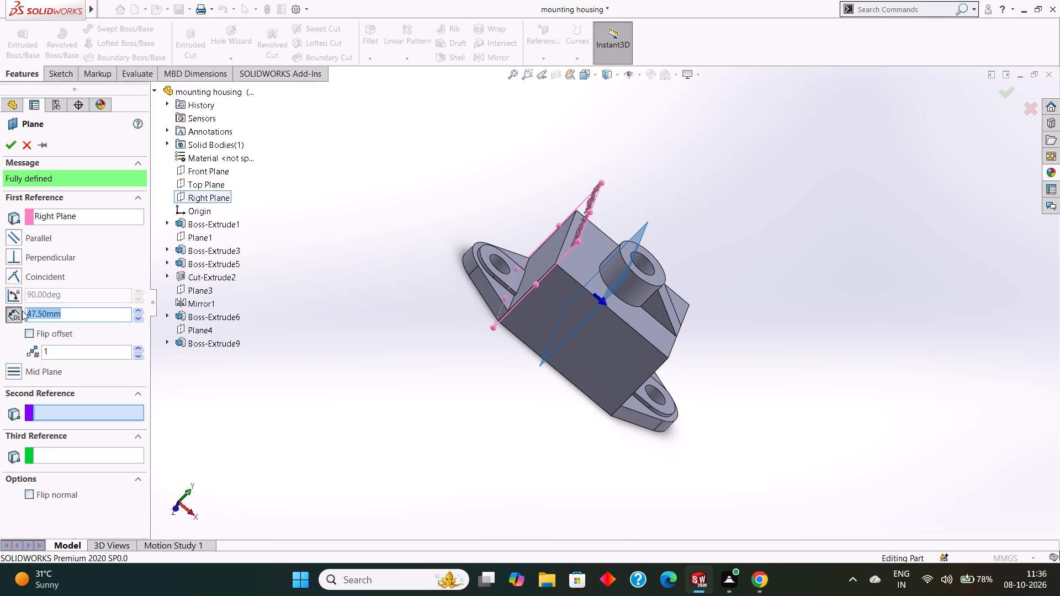
{"action": "type", "text": "58"}
{"action": "key", "text": "Return"}
{"action": "left_click", "coordinate": [12, 147]}
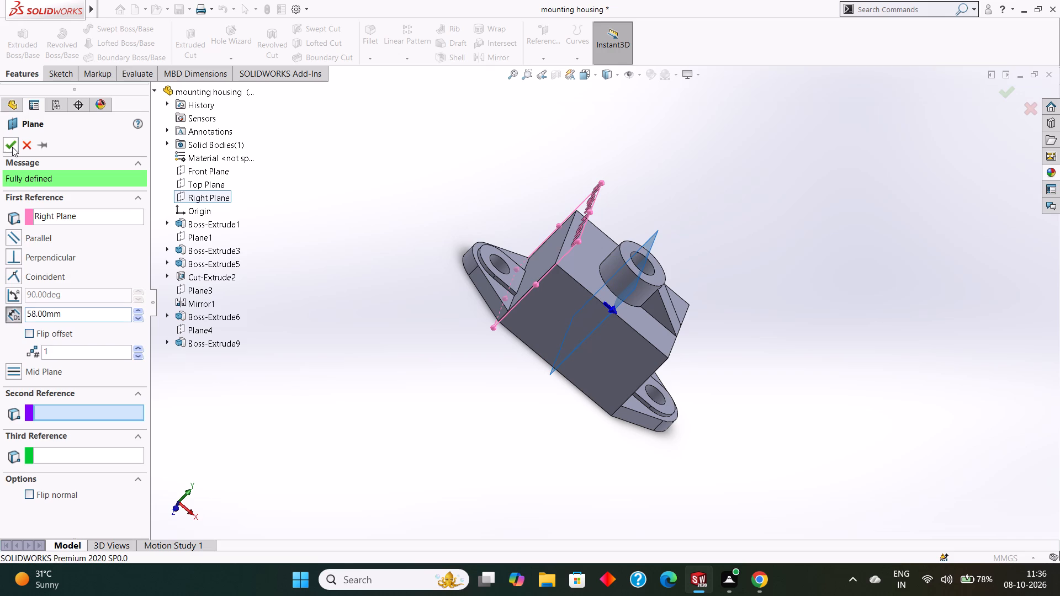
{"action": "left_click", "coordinate": [502, 278]}
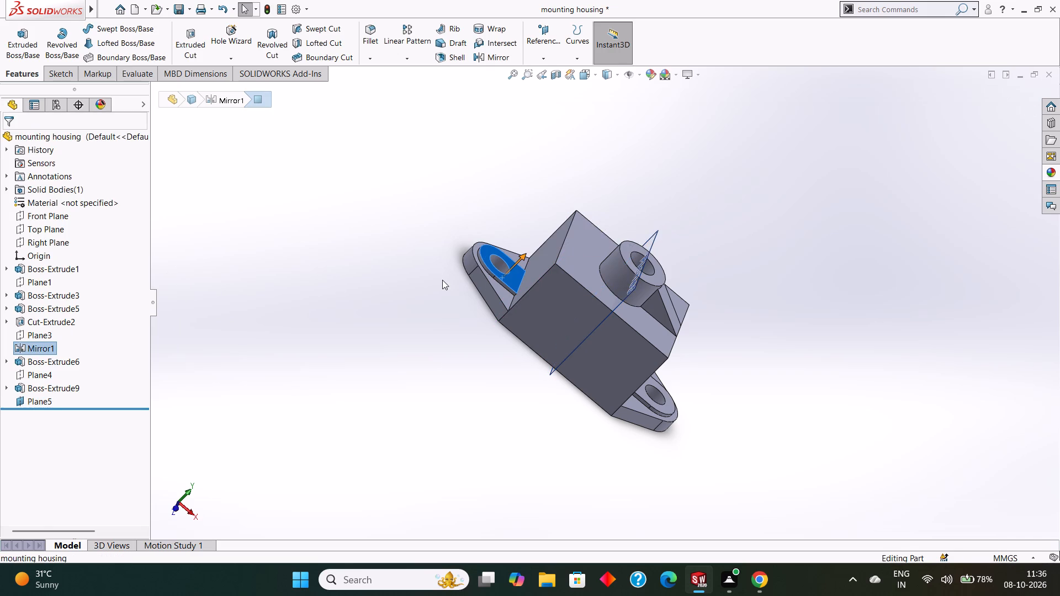
{"action": "key", "text": "Escape"}
{"action": "middle_click_drag", "start_coordinate": [751, 275], "coordinate": [743, 253]}
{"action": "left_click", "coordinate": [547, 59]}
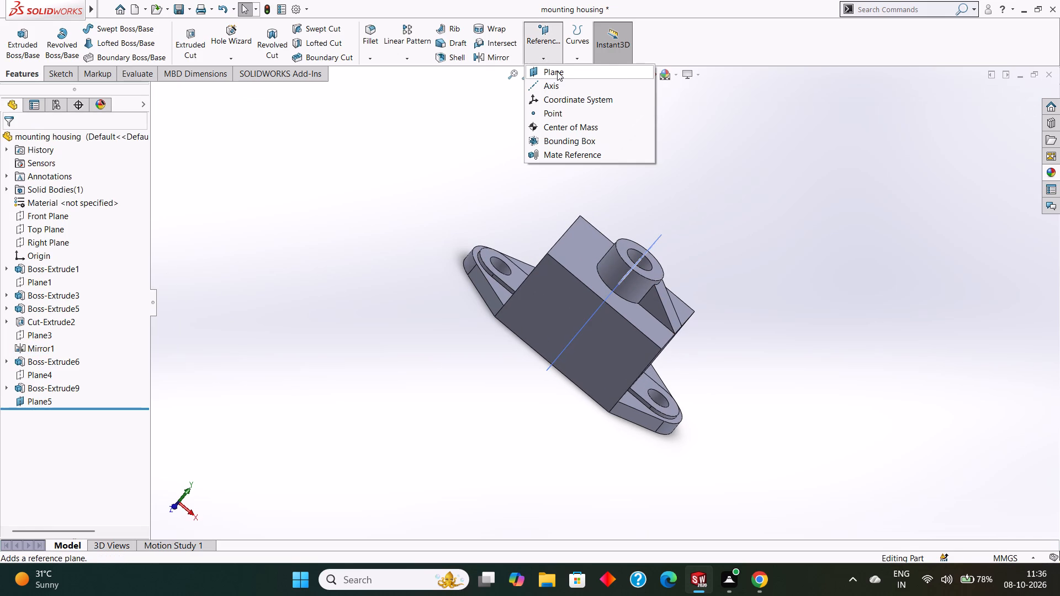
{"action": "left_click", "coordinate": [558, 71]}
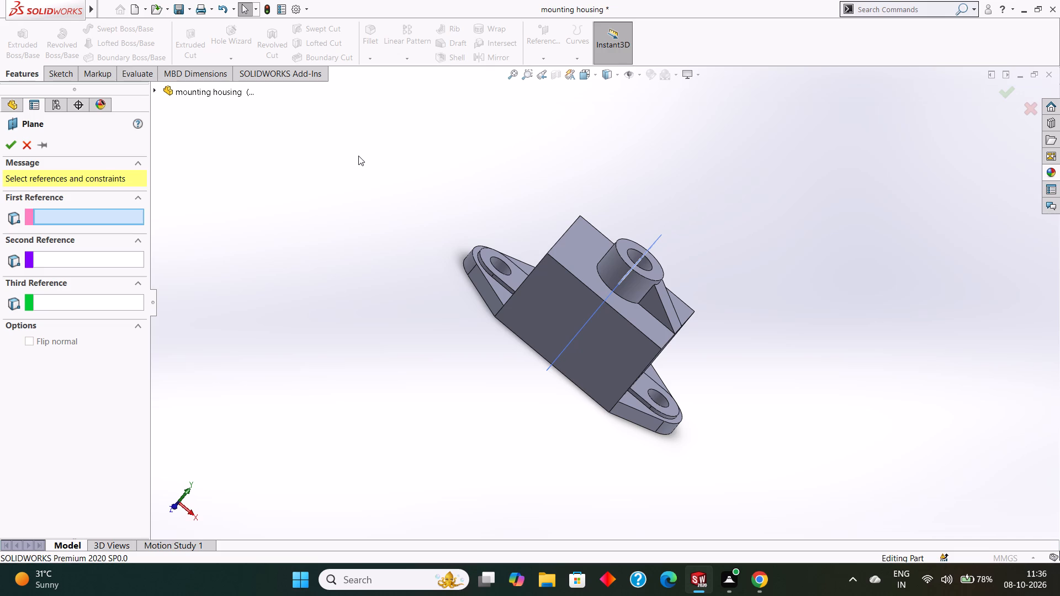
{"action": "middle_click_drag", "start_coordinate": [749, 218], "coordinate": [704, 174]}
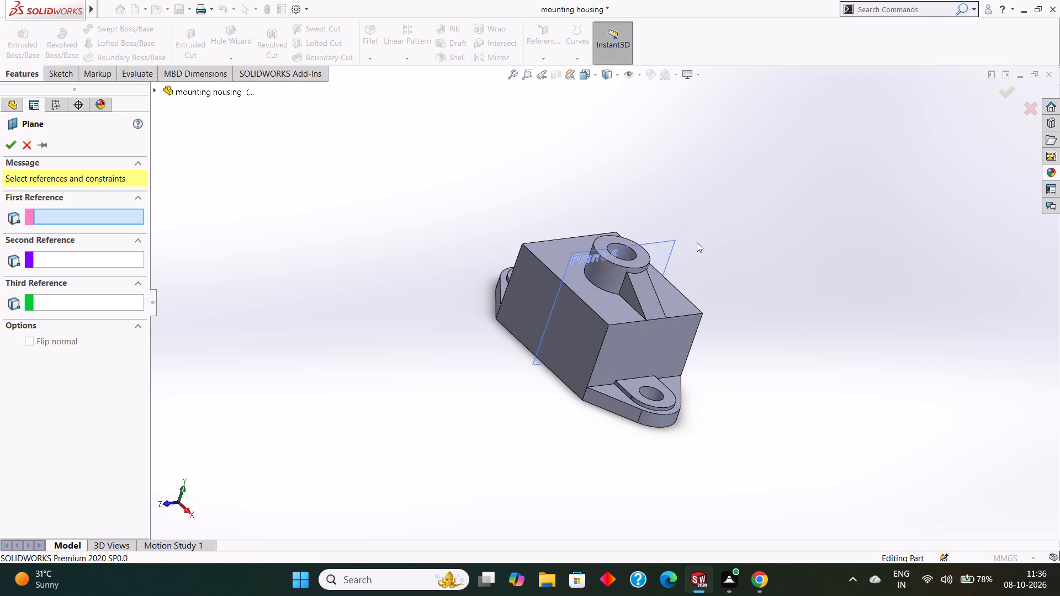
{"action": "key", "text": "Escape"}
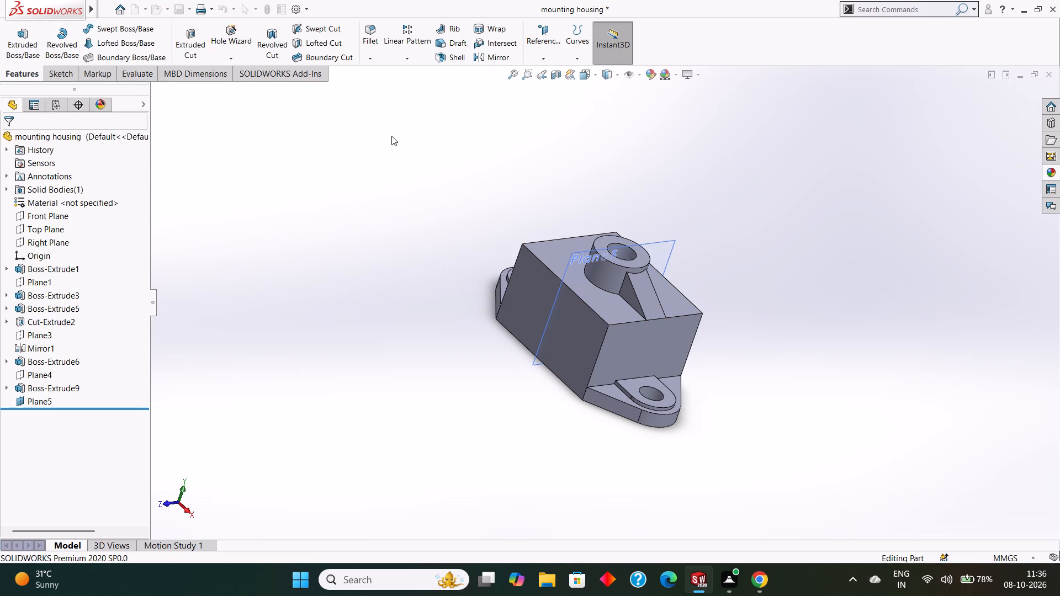
Mirror the triangular boss support about the 58 mm offset plane to the opposite side of the round boss.
{"action": "left_click", "coordinate": [408, 56]}
{"action": "left_click", "coordinate": [414, 97]}
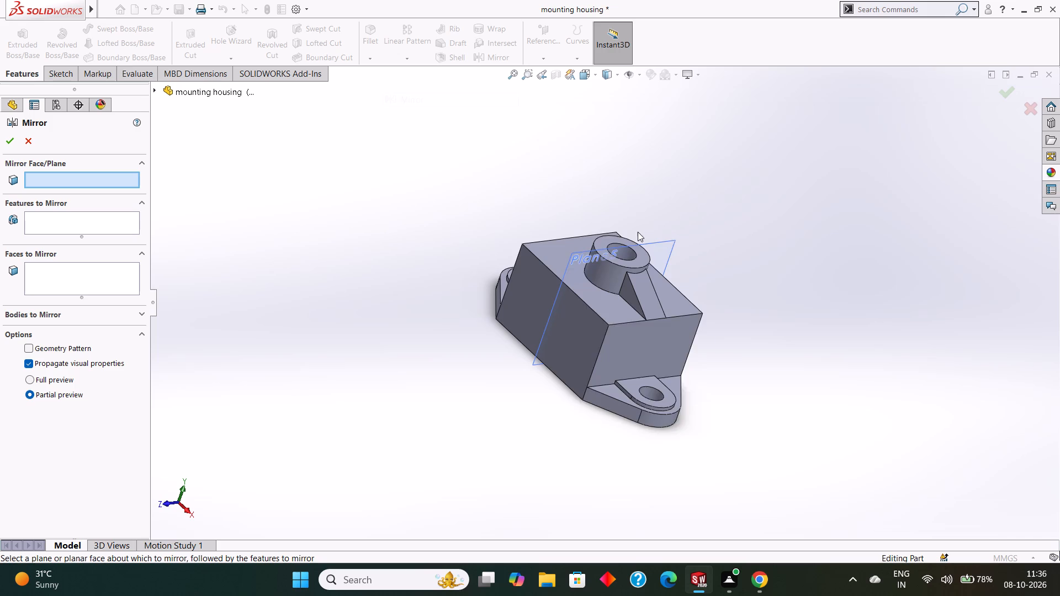
{"action": "scroll", "coordinate": [638, 232], "scroll_direction": "down", "scroll_amount": 2}
{"action": "left_click", "coordinate": [681, 253]}
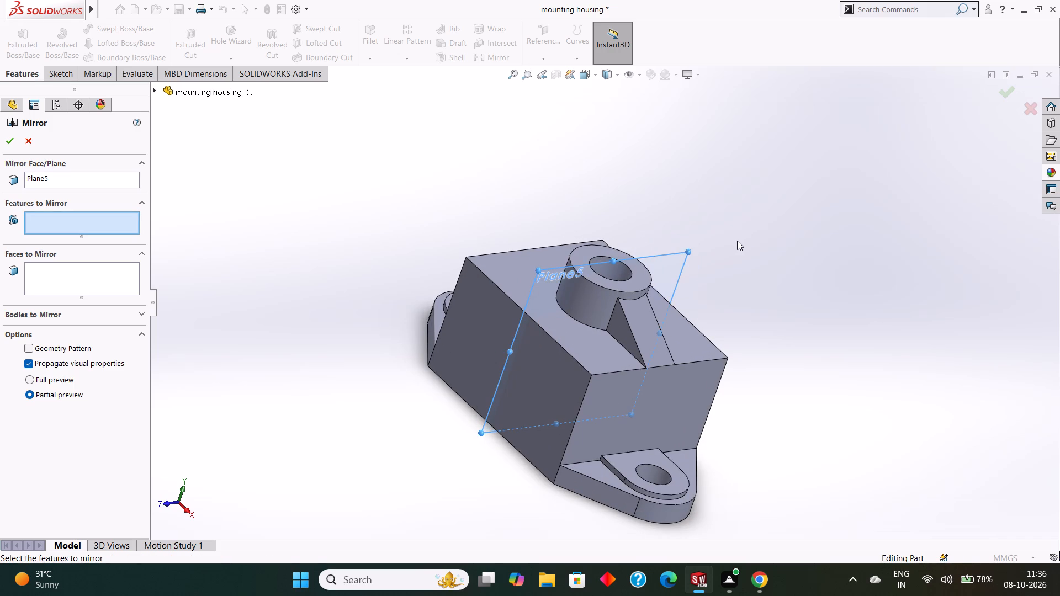
{"action": "middle_click_drag", "start_coordinate": [738, 242], "coordinate": [790, 282]}
{"action": "scroll", "coordinate": [787, 279], "scroll_direction": "up", "scroll_amount": 2}
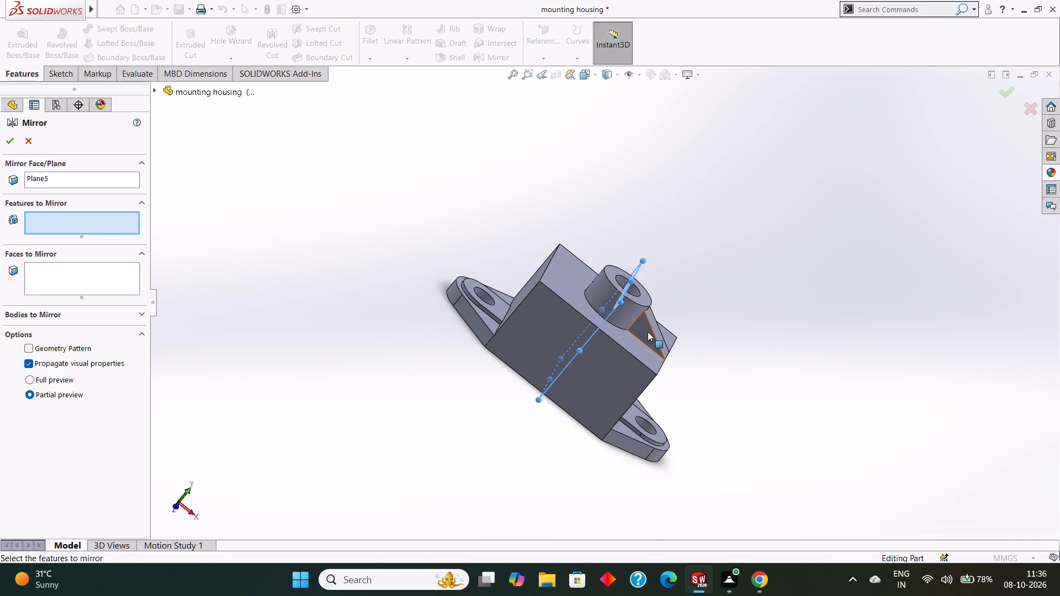
{"action": "left_click", "coordinate": [643, 329]}
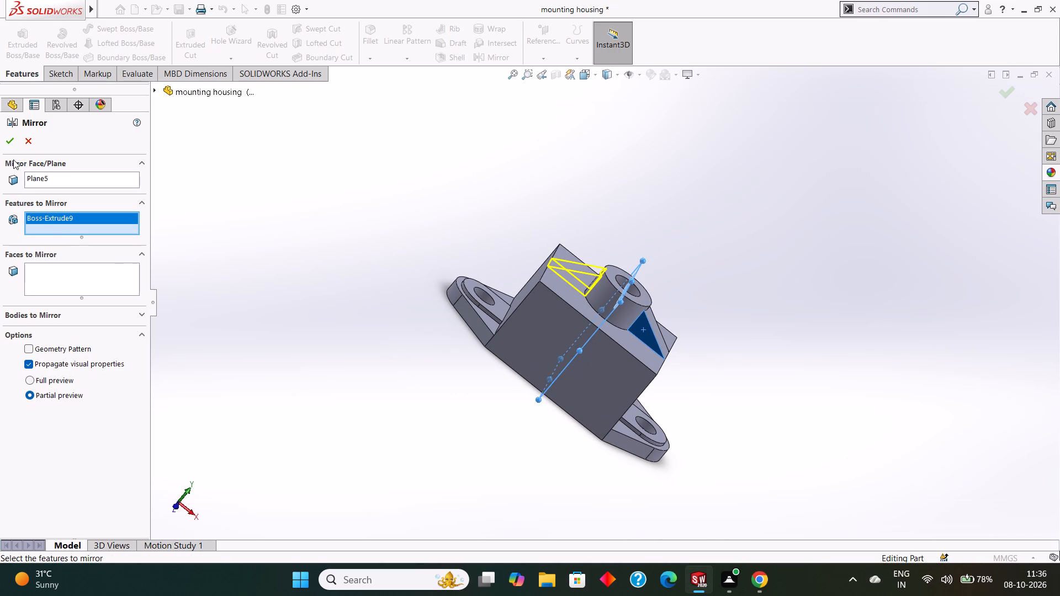
{"action": "left_click", "coordinate": [9, 147]}
{"action": "left_click", "coordinate": [226, 230]}
Hide the 58 mm offset plane used for the support mirror.
{"action": "middle_click_drag", "start_coordinate": [251, 233], "coordinate": [232, 225]}
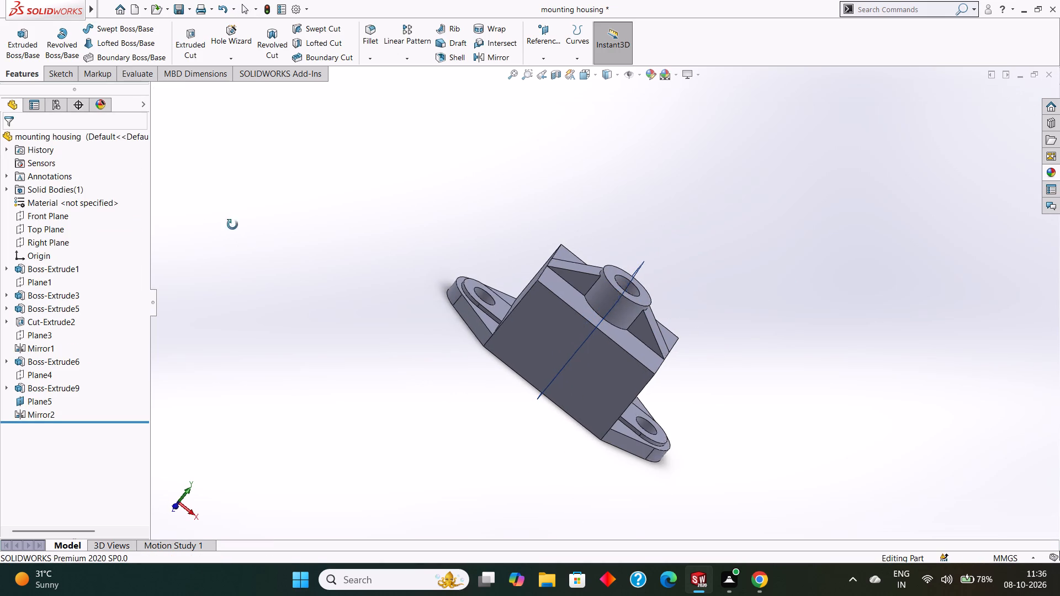
{"action": "middle_click_drag", "start_coordinate": [232, 225], "coordinate": [188, 178]}
{"action": "scroll", "coordinate": [189, 182], "scroll_direction": "up", "scroll_amount": 1}
{"action": "right_click", "coordinate": [635, 284]}
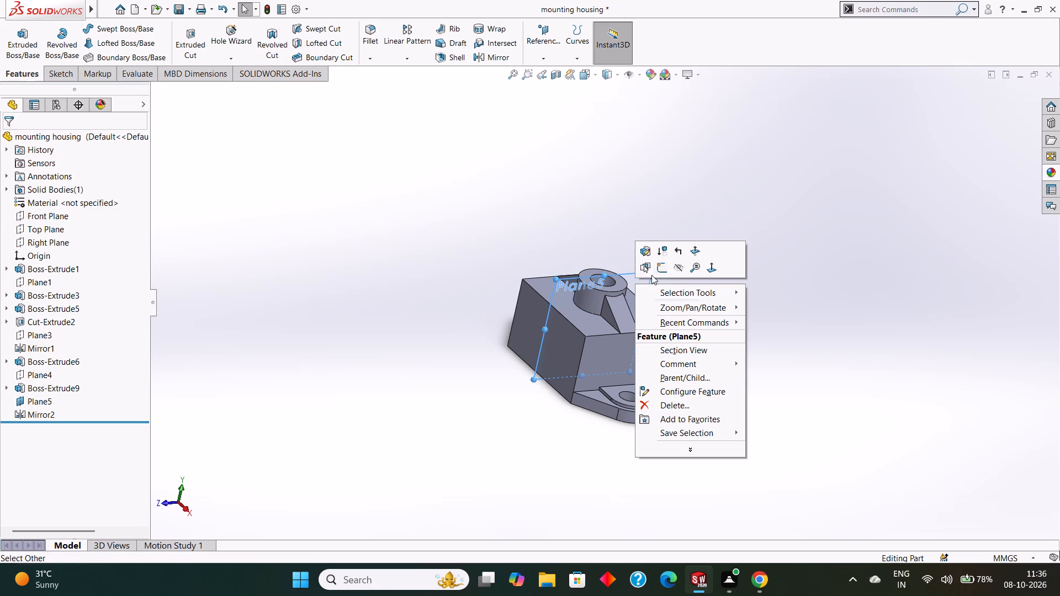
{"action": "left_click", "coordinate": [677, 265]}
Examine the housing from several angles, checking both triangular supports, the round boss and the end tabs.
{"action": "middle_click_drag", "start_coordinate": [371, 280], "coordinate": [460, 383]}
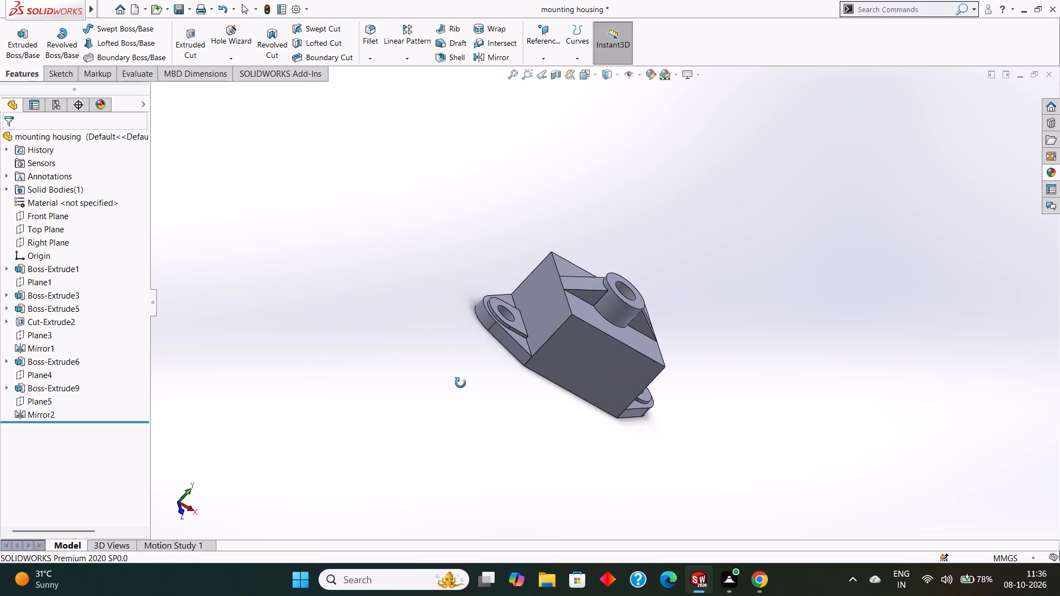
{"action": "middle_click_drag", "start_coordinate": [460, 383], "coordinate": [460, 385]}
{"action": "middle_click", "coordinate": [540, 236]}
{"action": "middle_click_drag", "start_coordinate": [539, 226], "coordinate": [518, 205]}
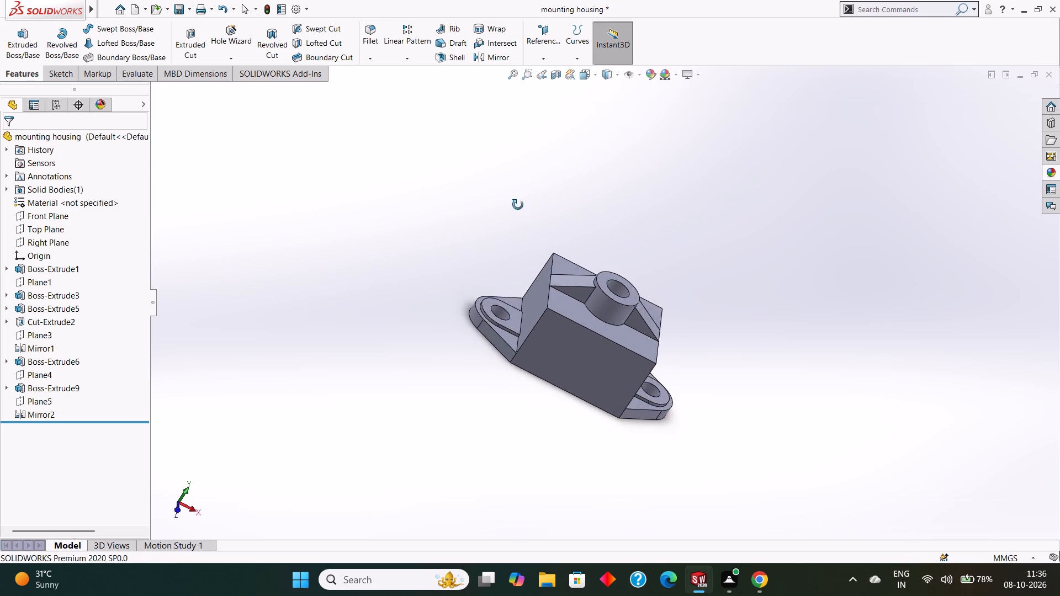
{"action": "middle_click_drag", "start_coordinate": [518, 205], "coordinate": [470, 177]}
{"action": "middle_click_drag", "start_coordinate": [444, 362], "coordinate": [476, 320]}
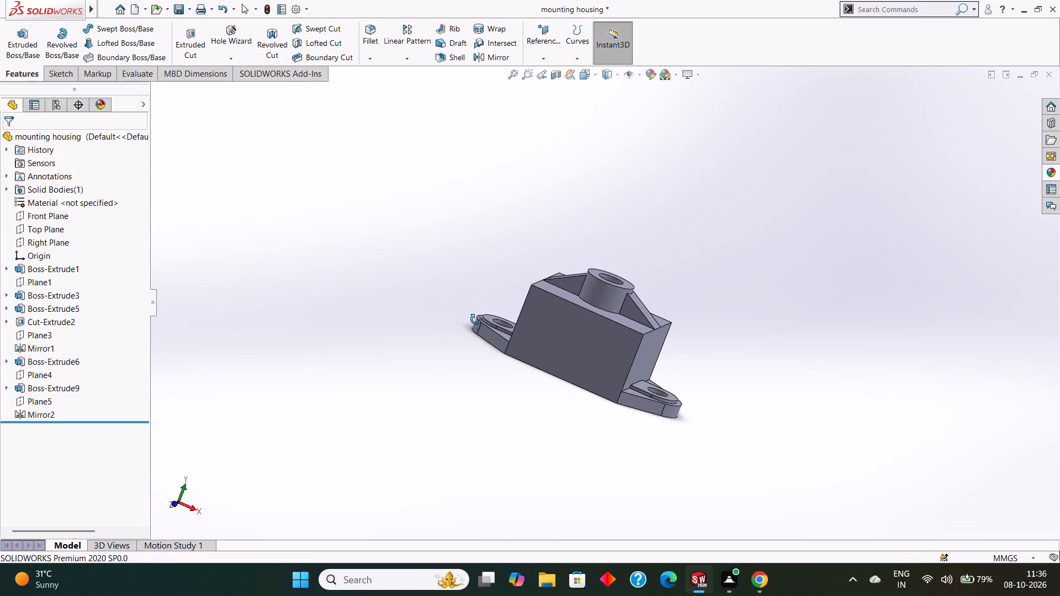
{"action": "middle_click_drag", "start_coordinate": [476, 320], "coordinate": [496, 376]}
{"action": "scroll", "coordinate": [490, 364], "scroll_direction": "up", "scroll_amount": 3}
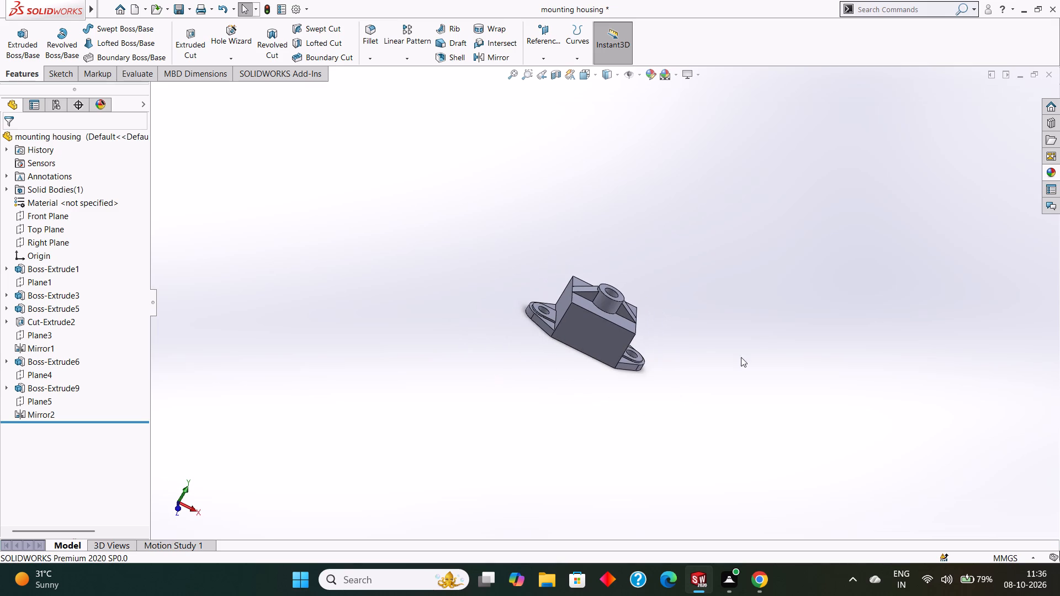
{"action": "middle_click_drag", "start_coordinate": [759, 340], "coordinate": [727, 291]}
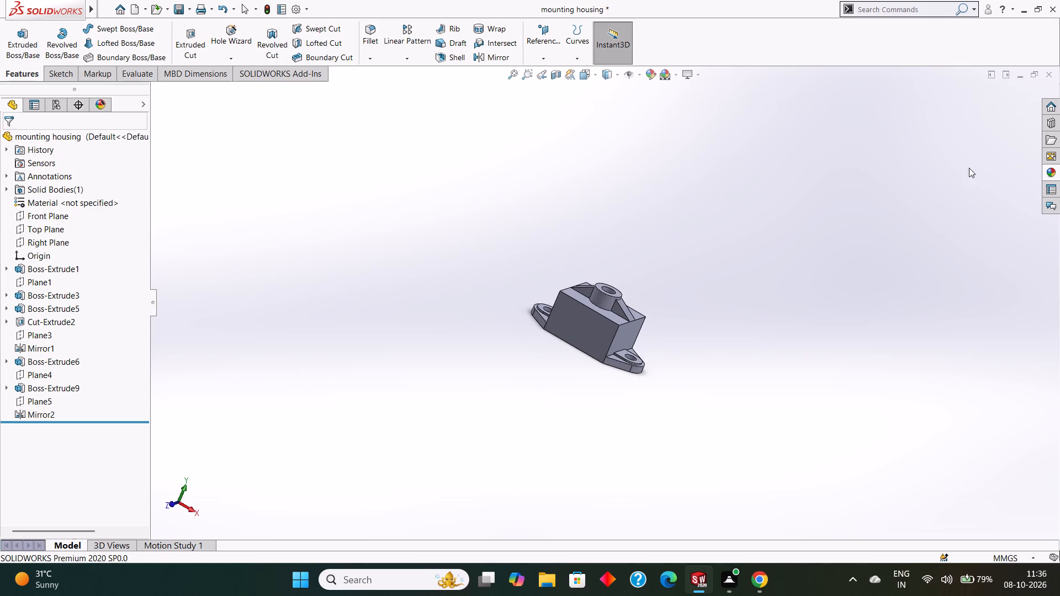
Apply the chromium plate metal appearance to the whole body of the housing.
{"action": "left_click", "coordinate": [1051, 171]}
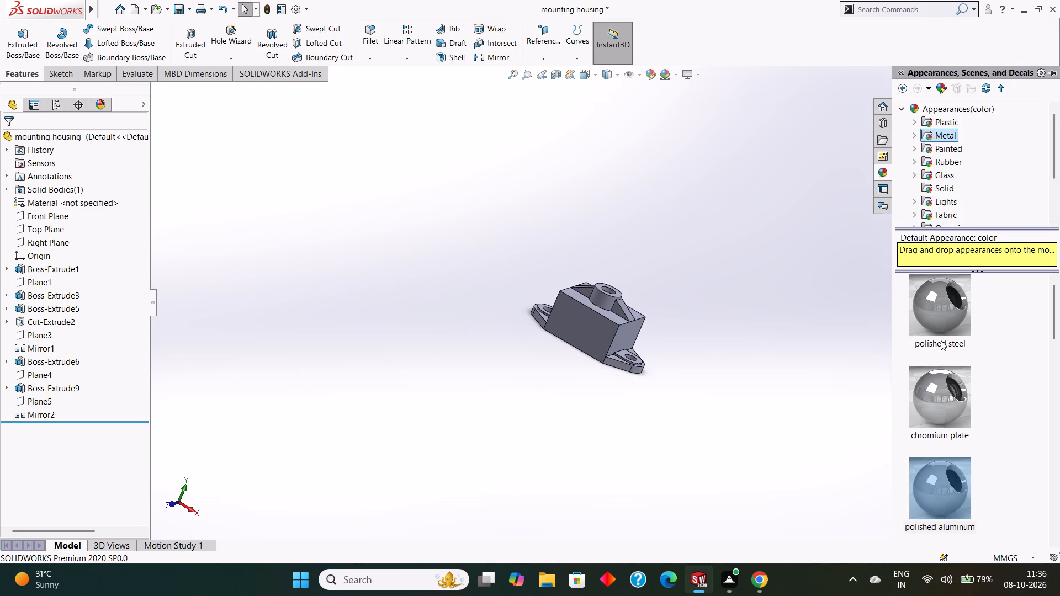
{"action": "left_click_drag", "start_coordinate": [949, 393], "coordinate": [628, 321]}
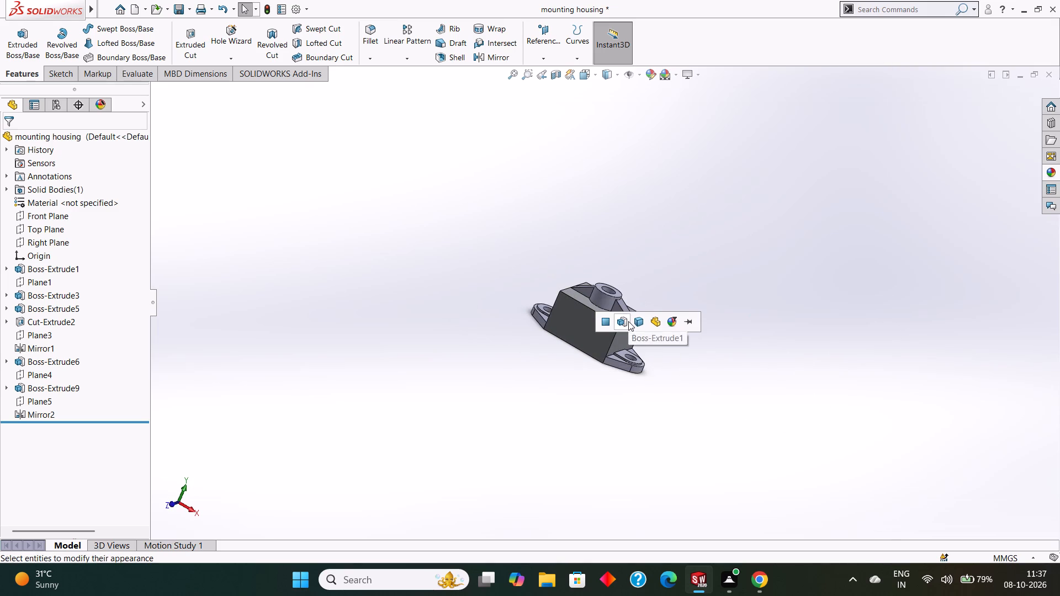
{"action": "left_click", "coordinate": [636, 319]}
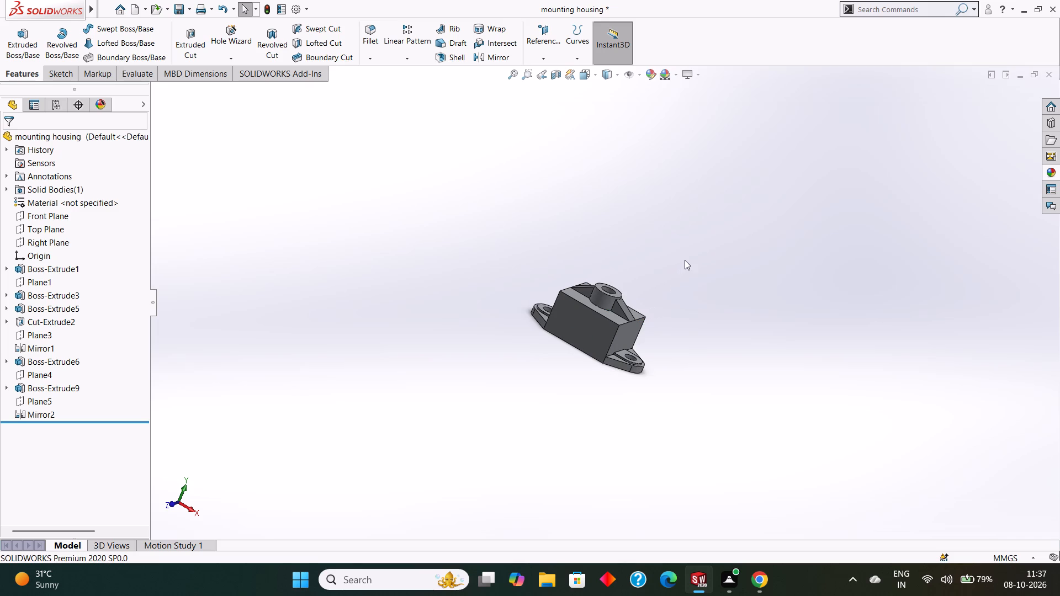
{"action": "left_click", "coordinate": [685, 260]}
Save the mounting housing part with its new appearance.
{"action": "middle_click_drag", "start_coordinate": [695, 259], "coordinate": [700, 328]}
{"action": "scroll", "coordinate": [699, 318], "scroll_direction": "up", "scroll_amount": 3}
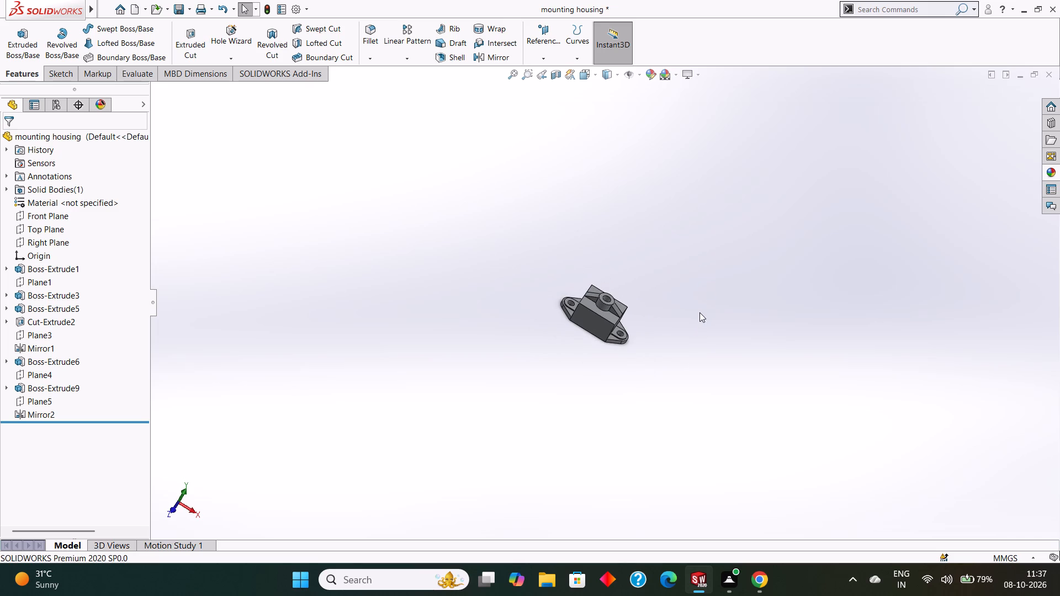
{"action": "scroll", "coordinate": [699, 312], "scroll_direction": "down", "scroll_amount": 4}
{"action": "middle_click_drag", "start_coordinate": [690, 311], "coordinate": [689, 249]}
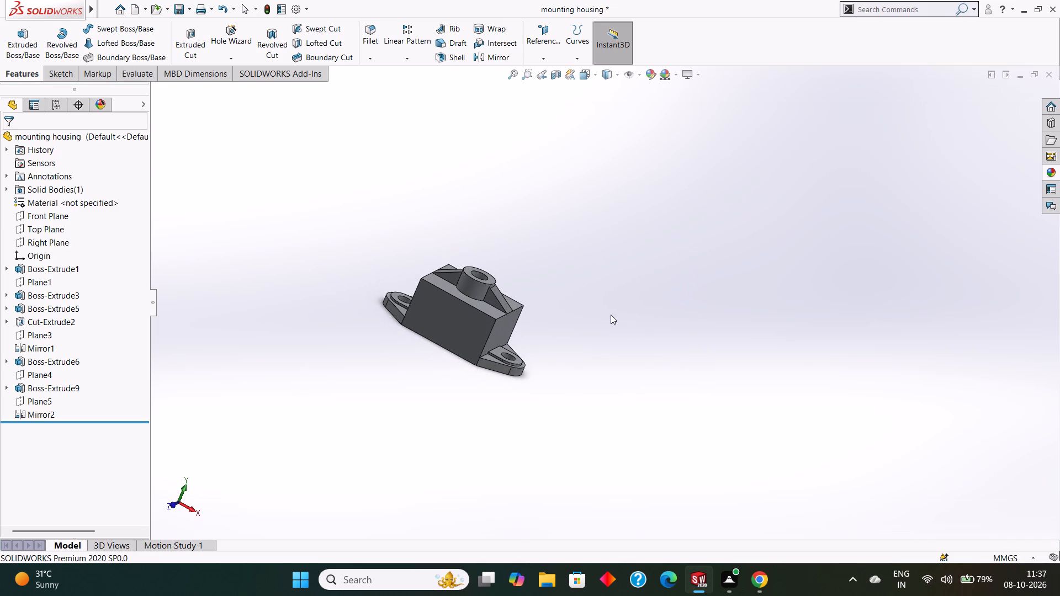
{"action": "middle_click_drag", "start_coordinate": [612, 311], "coordinate": [624, 300]}
{"action": "key", "text": "ctrl+s"}
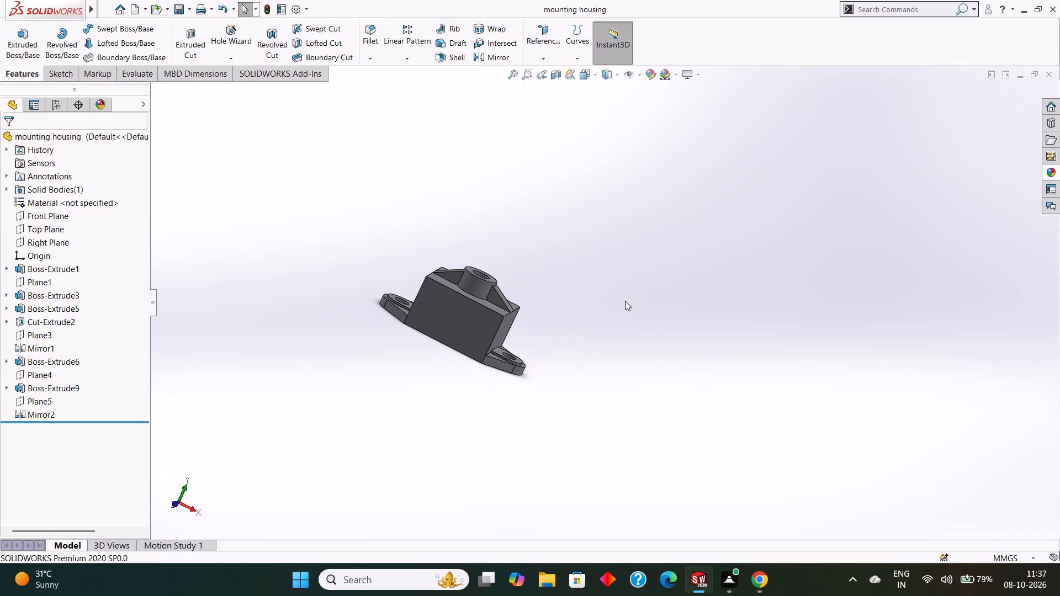
{"action": "key", "text": "ctrl+s"}
{"action": "key", "text": "ctrl+s"}
{"action": "key", "text": "ctrl+s"}
{"action": "scroll", "coordinate": [507, 260], "scroll_direction": "up", "scroll_amount": 3}
{"action": "scroll", "coordinate": [600, 263], "scroll_direction": "down", "scroll_amount": 2}
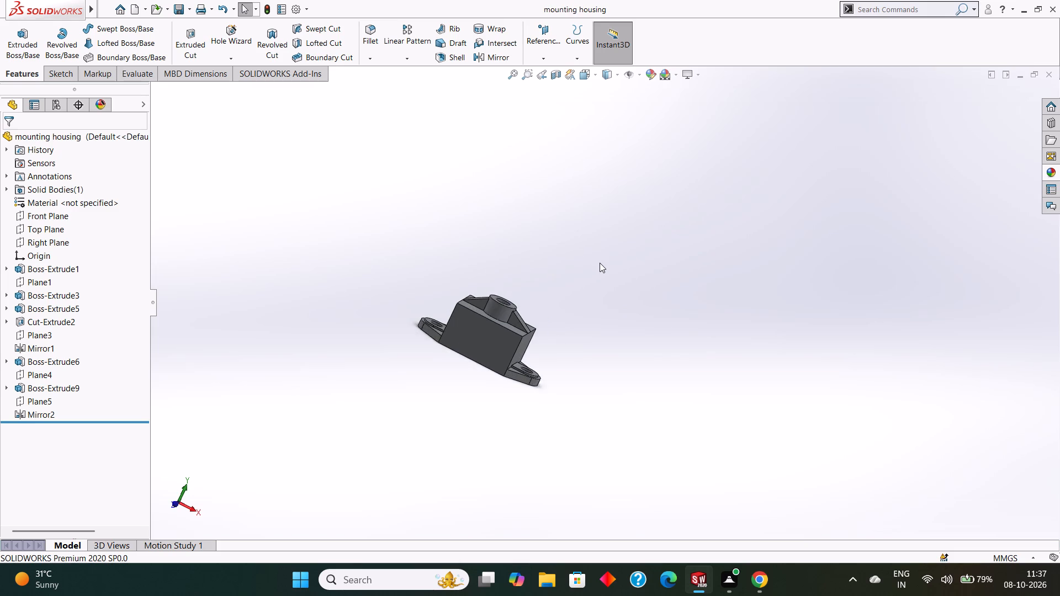
{"action": "scroll", "coordinate": [600, 263], "scroll_direction": "up", "scroll_amount": 3}
{"action": "middle_click_drag", "start_coordinate": [600, 263], "coordinate": [590, 293]}
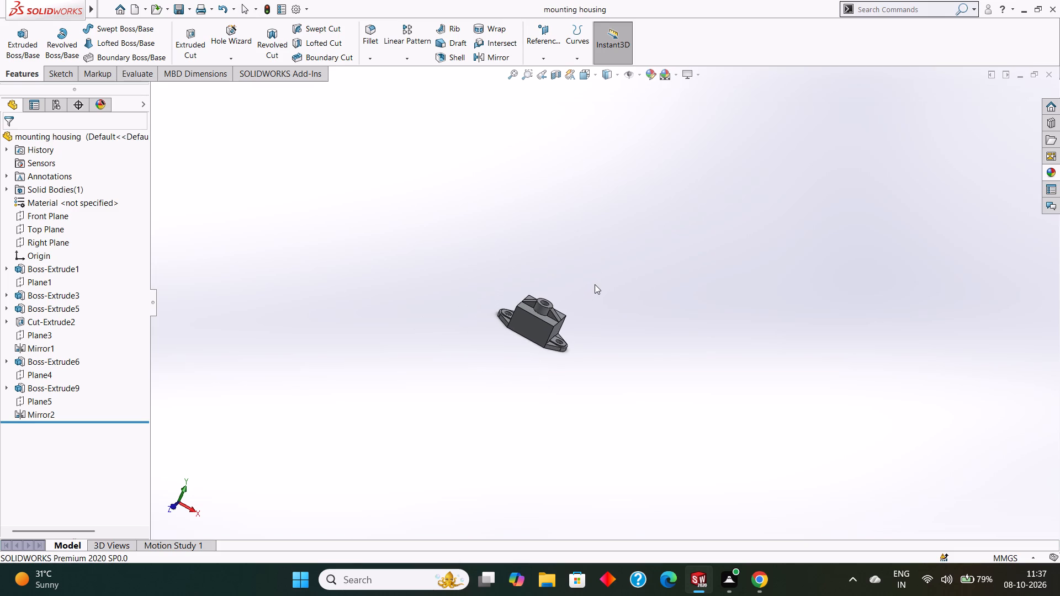
{"action": "key", "text": "ctrl+s"}
Save a PDF copy of the part as mounting housing in the tryfuji folder, using Adobe Portable Document Format.
{"action": "left_click", "coordinate": [187, 10]}
{"action": "left_click", "coordinate": [199, 36]}
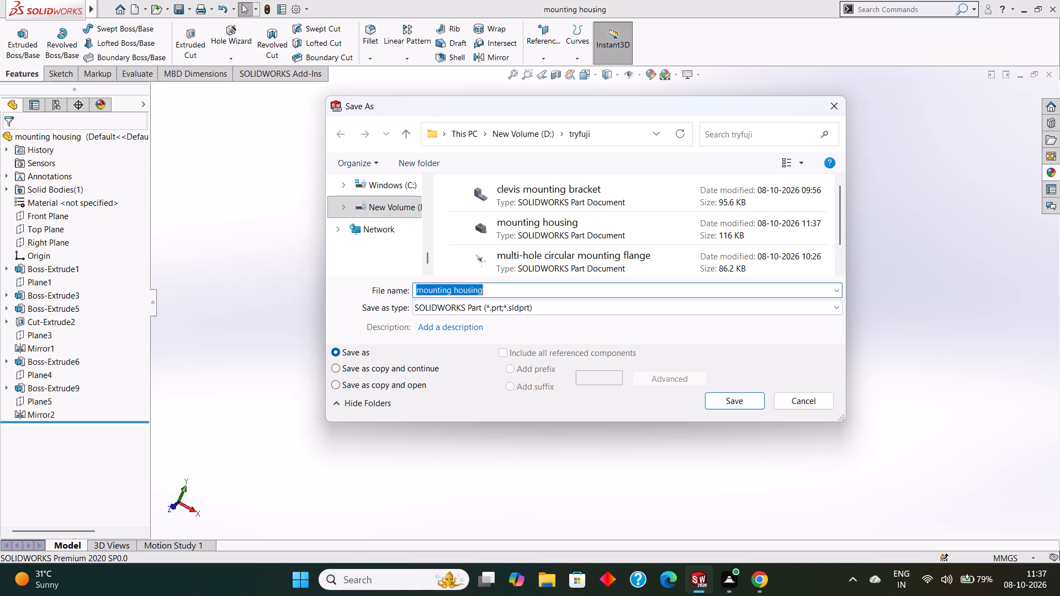
{"action": "left_click", "coordinate": [547, 305]}
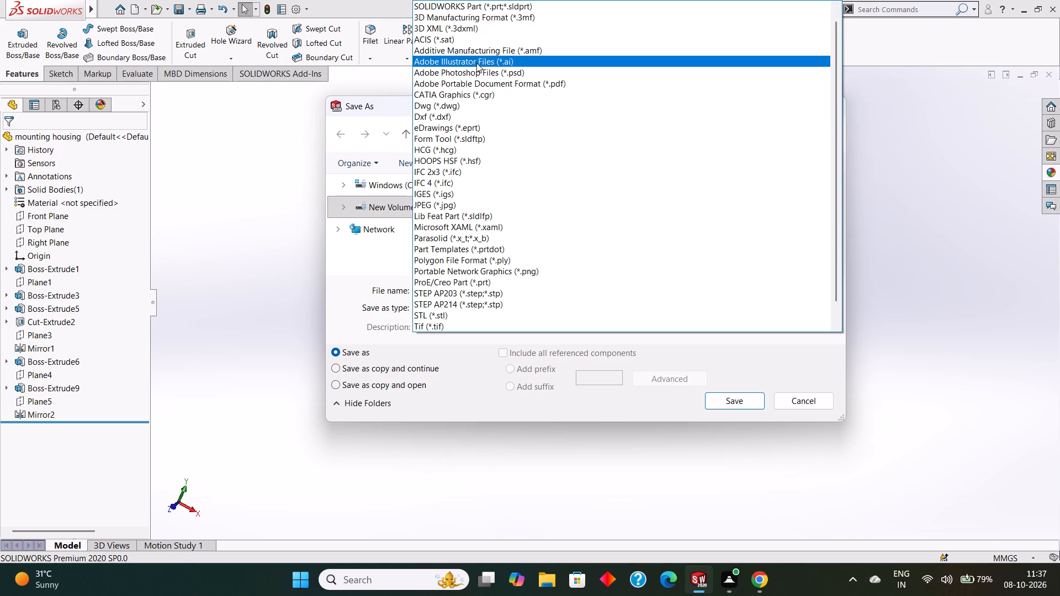
{"action": "left_click", "coordinate": [491, 83]}
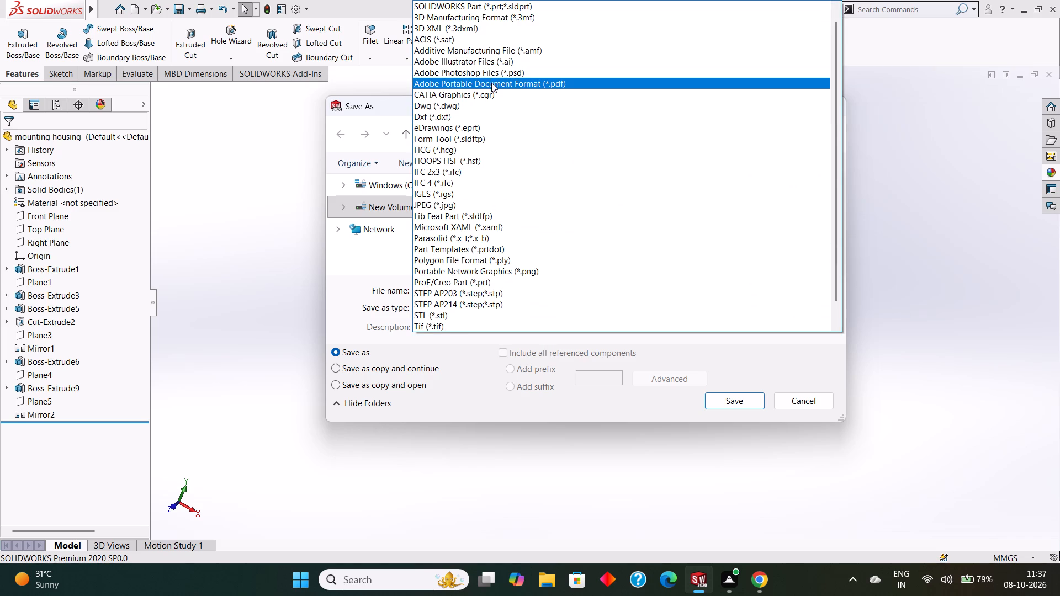
{"action": "left_click", "coordinate": [498, 331]}
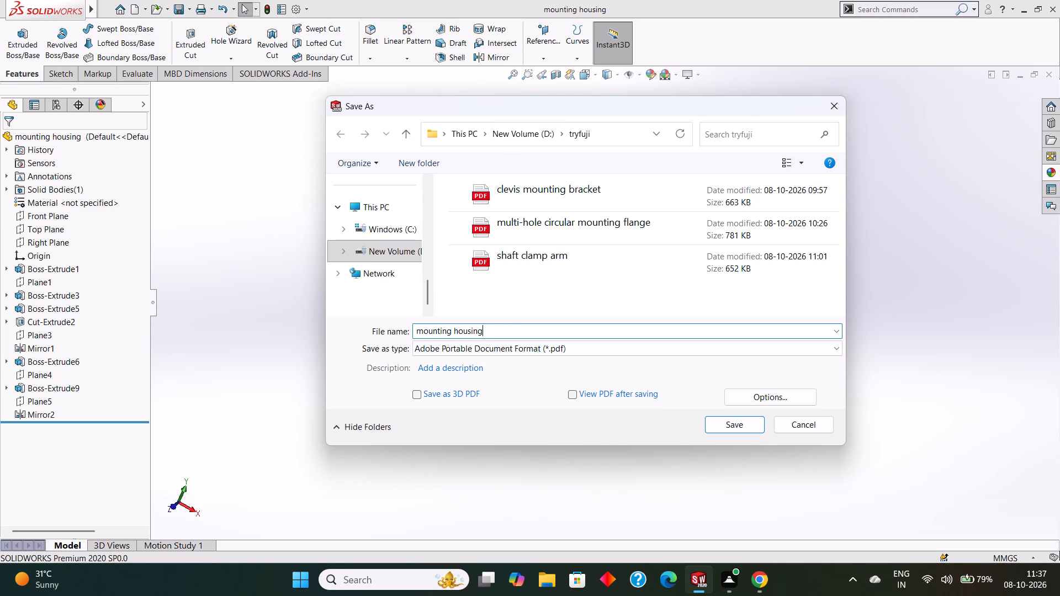
{"action": "left_click", "coordinate": [718, 424]}
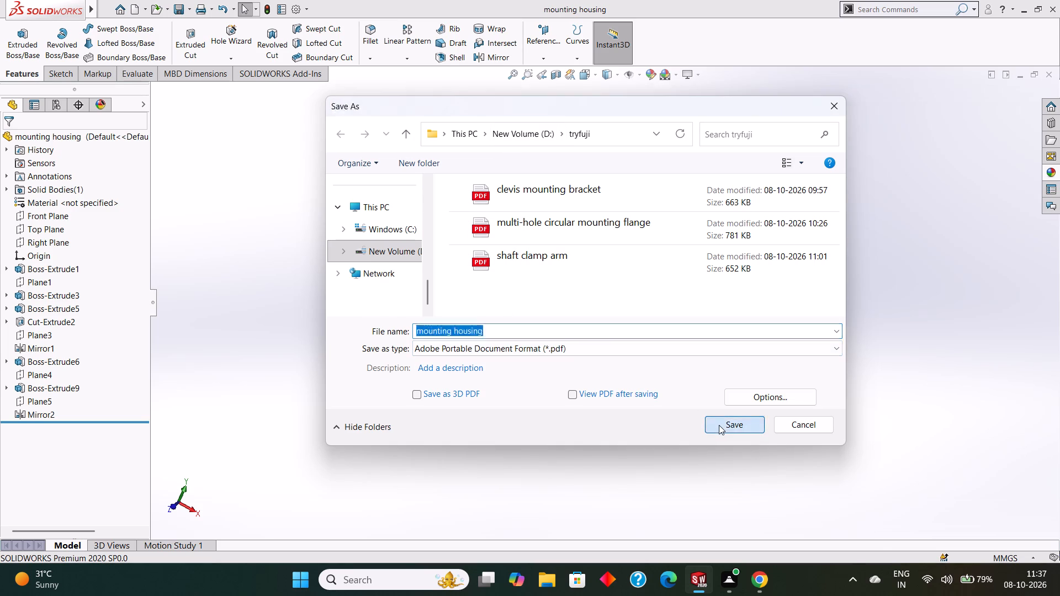